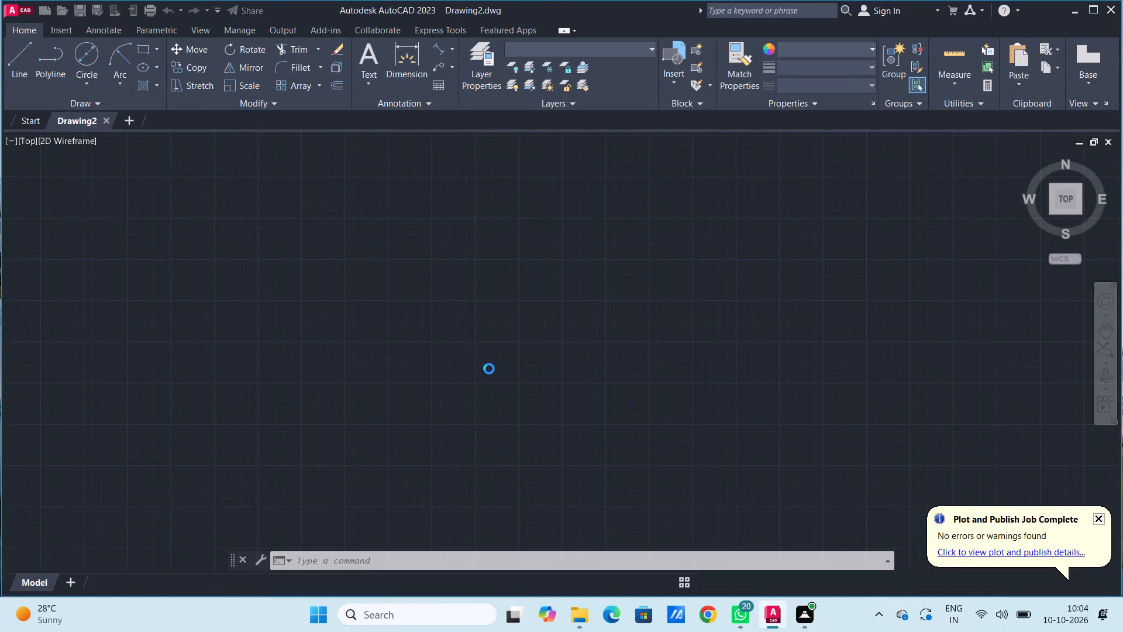
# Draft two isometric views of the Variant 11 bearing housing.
# Turn on command logging with LOGFILEON.
pyautogui.click(509, 557)
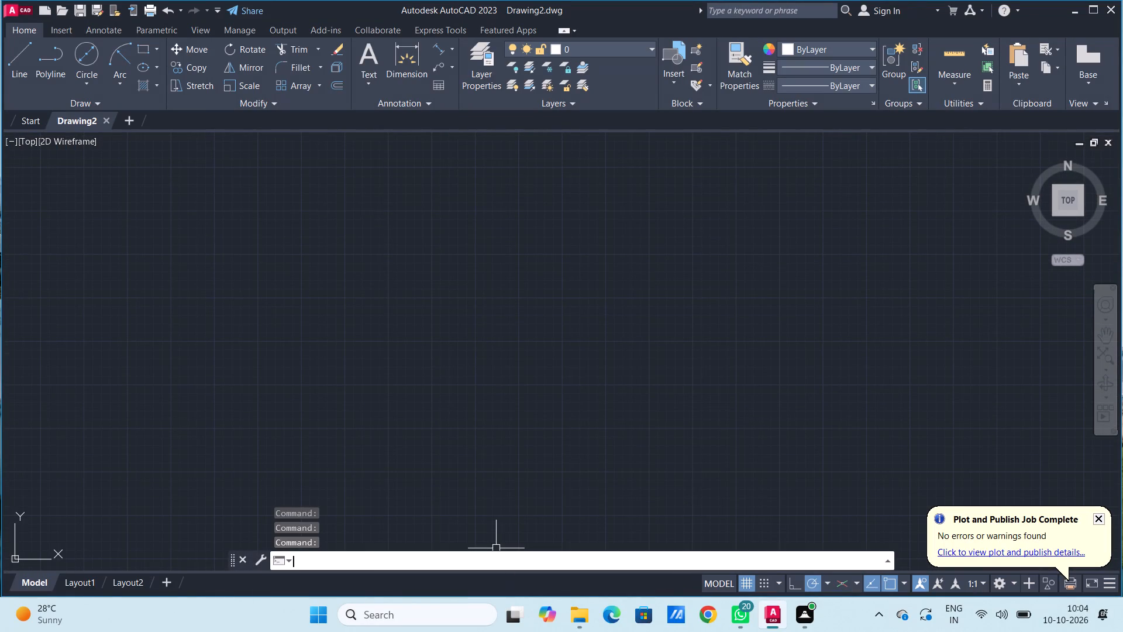
pyautogui.write('loh')
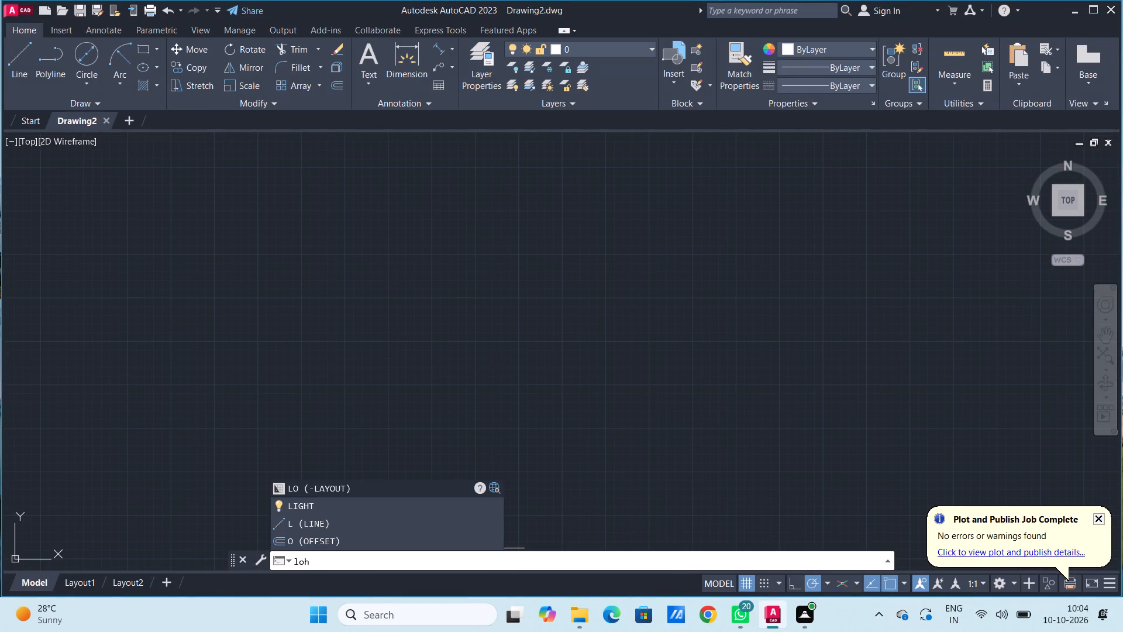
pyautogui.press('BackSpace')
pyautogui.press('g')
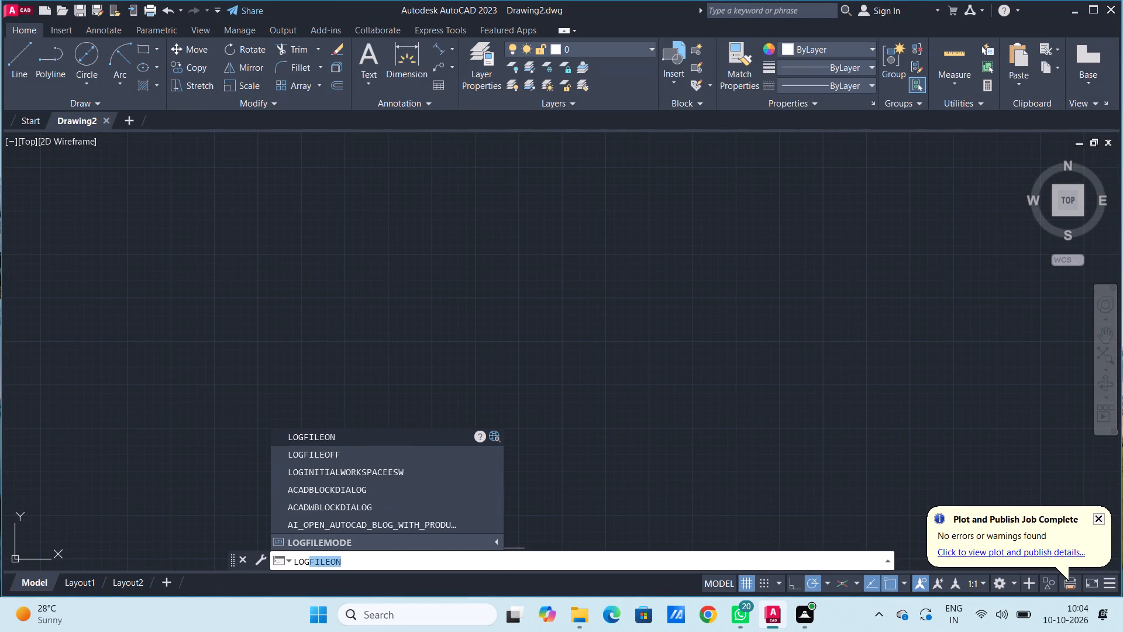
pyautogui.press('Return')
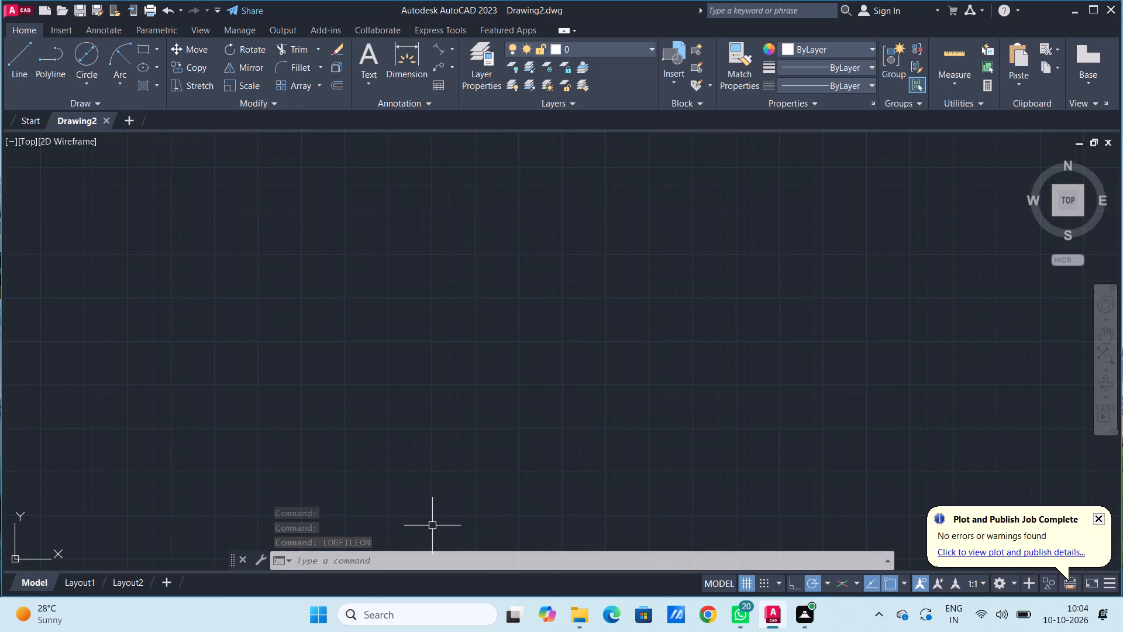
# Enable isometric drafting with the Top isoplane.
pyautogui.click(845, 579)
pyautogui.click(852, 581)
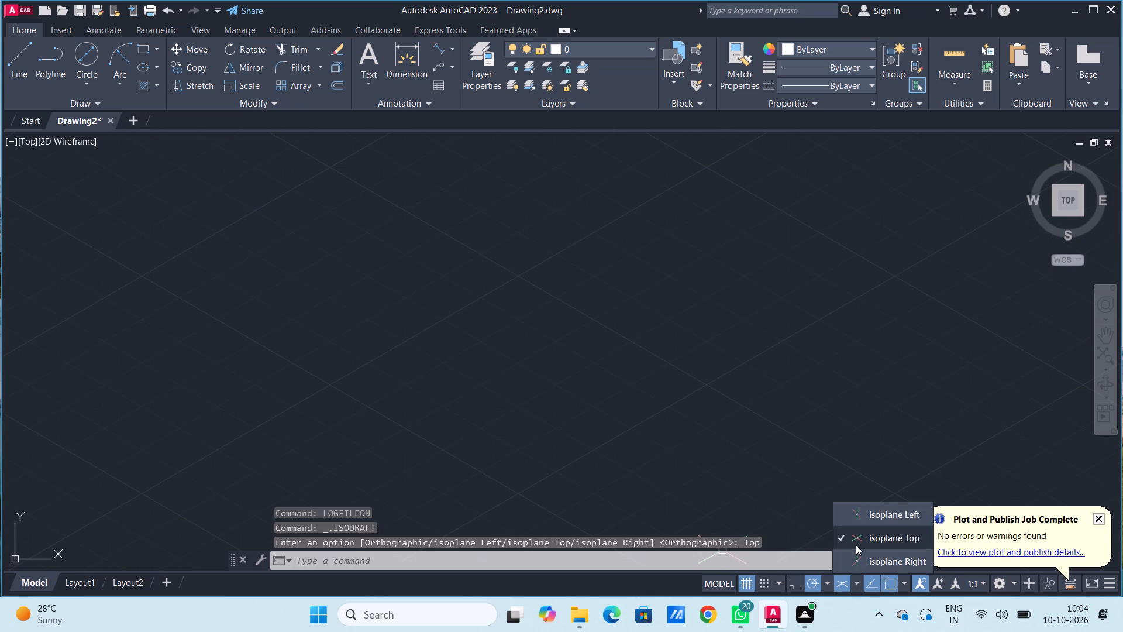
pyautogui.click(596, 418)
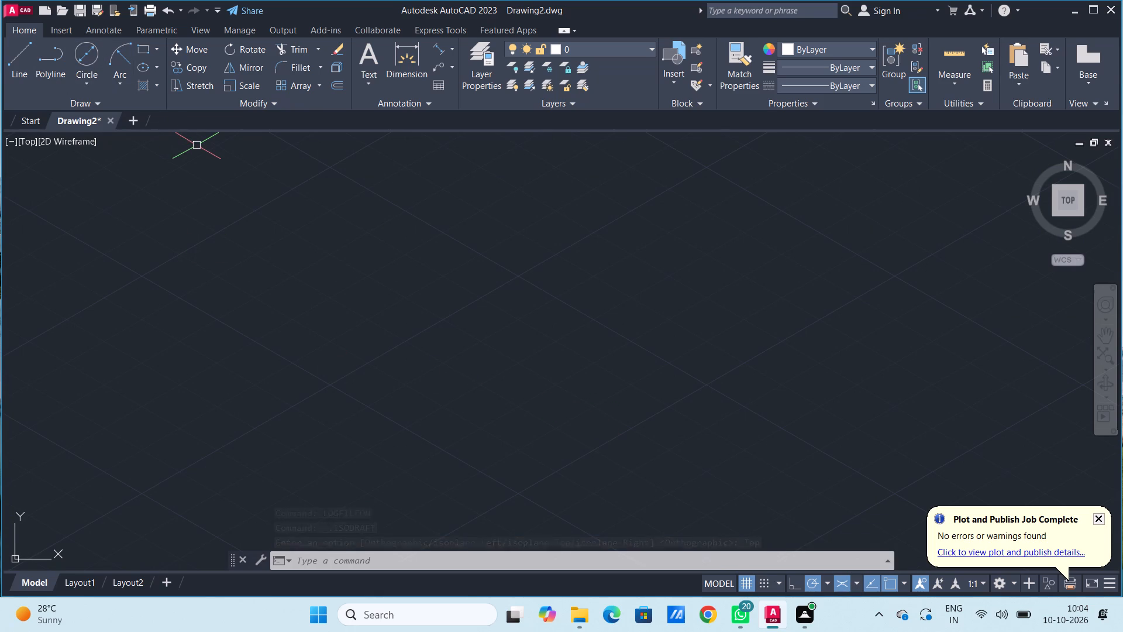
# Draw connected lines for the block's outer outline: 20 units up, 15 at 150°, 60 at 30°, and 15 at 330°.
pyautogui.click(23, 65)
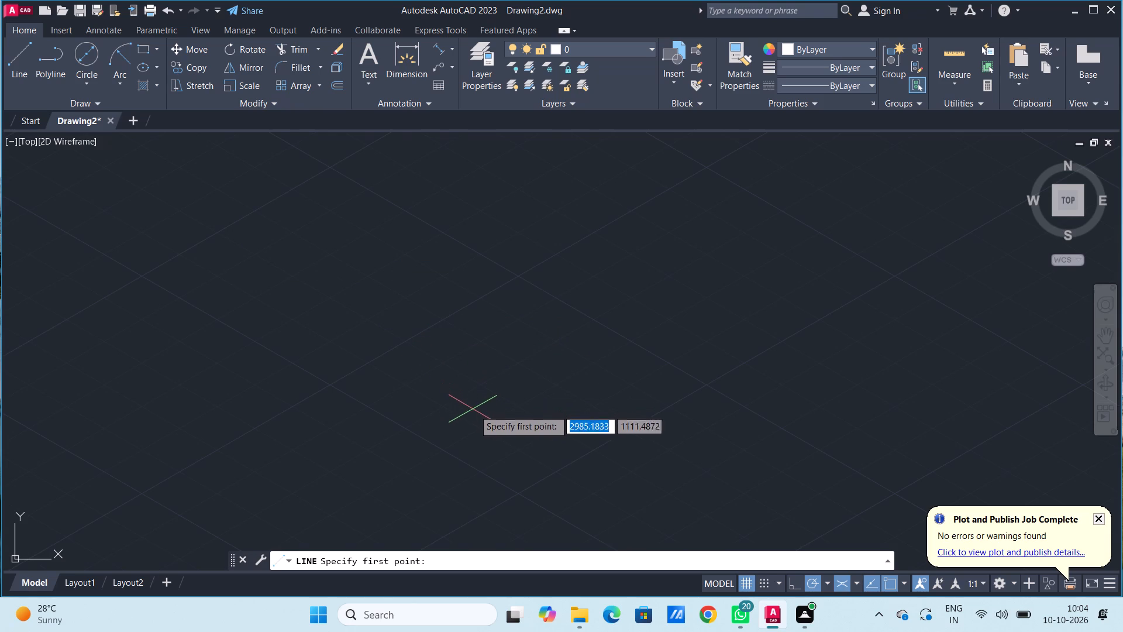
pyautogui.click(519, 433)
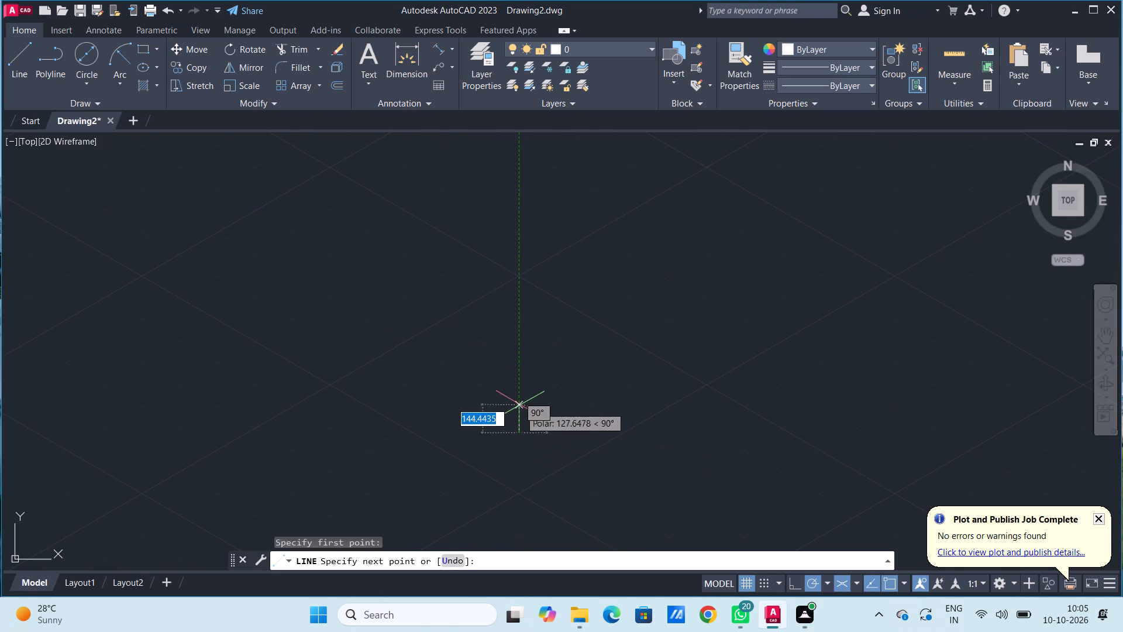
pyautogui.write('20')
pyautogui.press('Return')
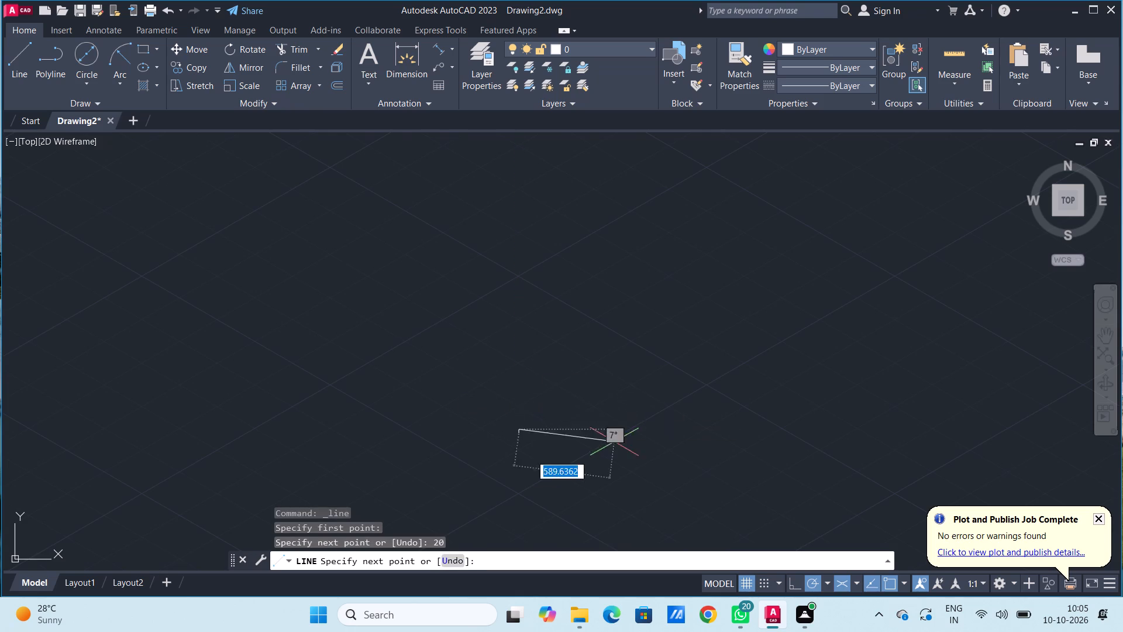
pyautogui.scroll(-3, 549, 454)
pyautogui.scroll(2, 519, 435)
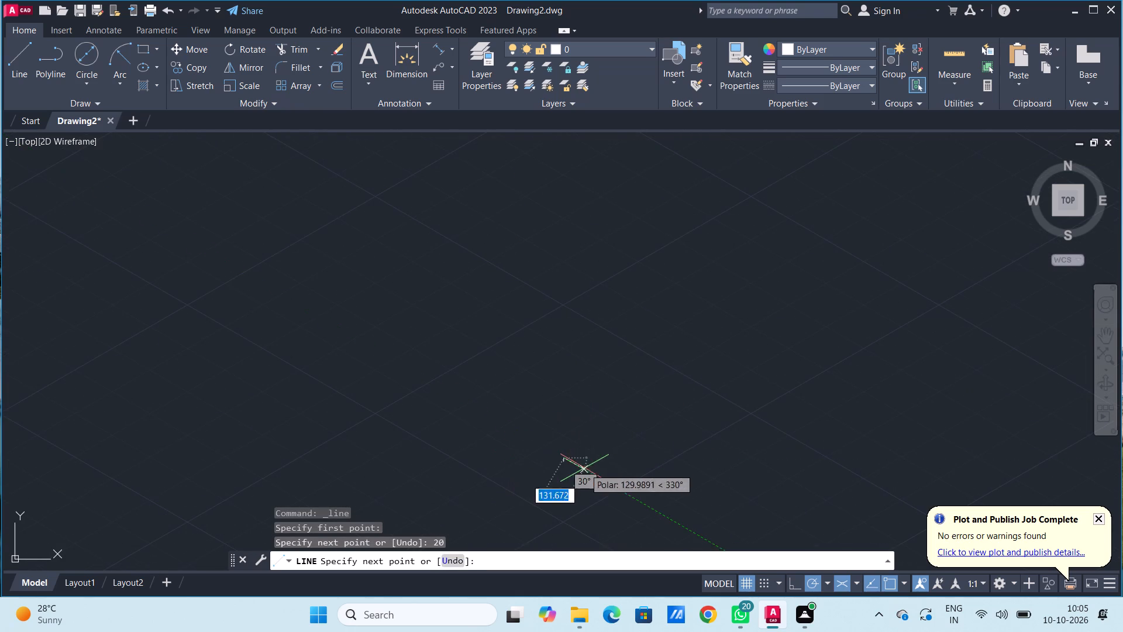
pyautogui.scroll(3, 581, 473)
pyautogui.scroll(2, 535, 438)
pyautogui.scroll(2, 511, 375)
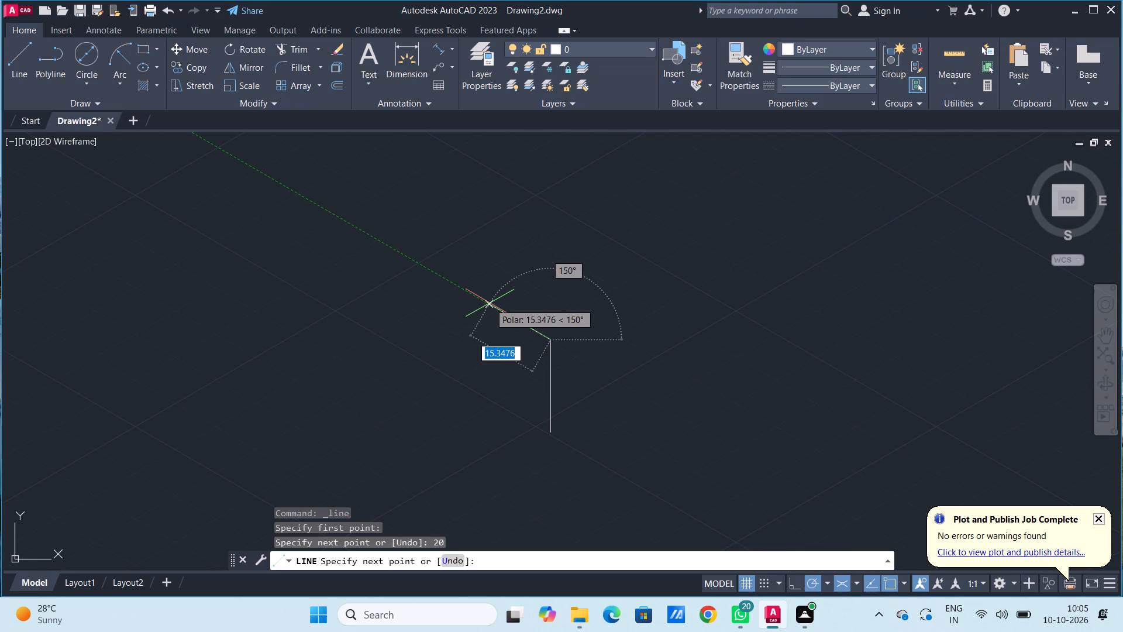
pyautogui.write('15')
pyautogui.press('Return')
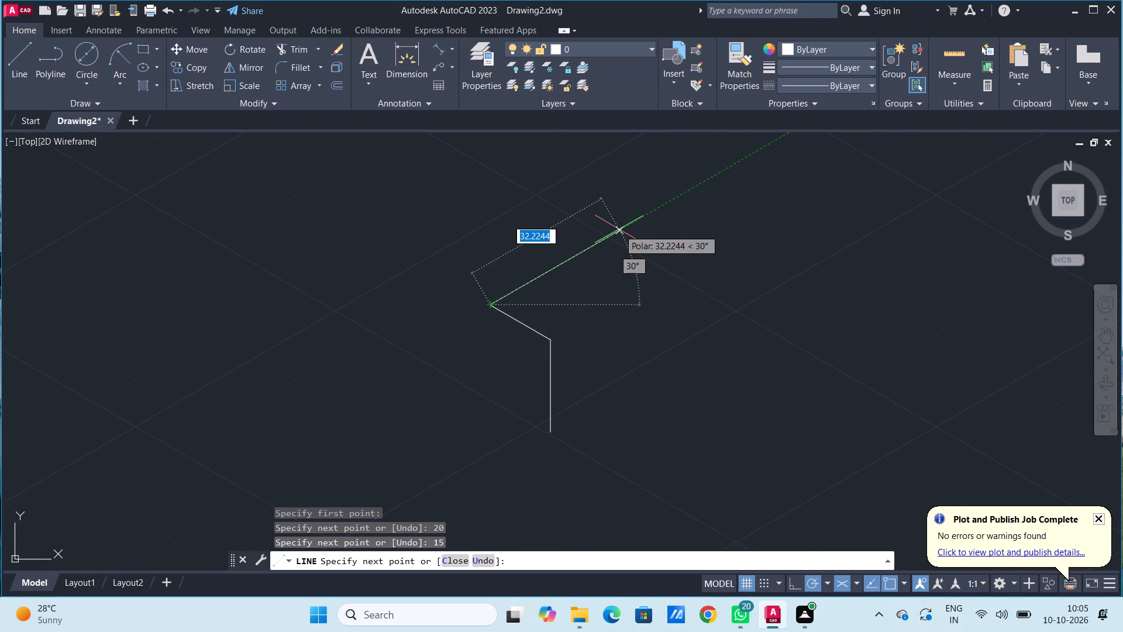
pyautogui.write('60')
pyautogui.press('Return')
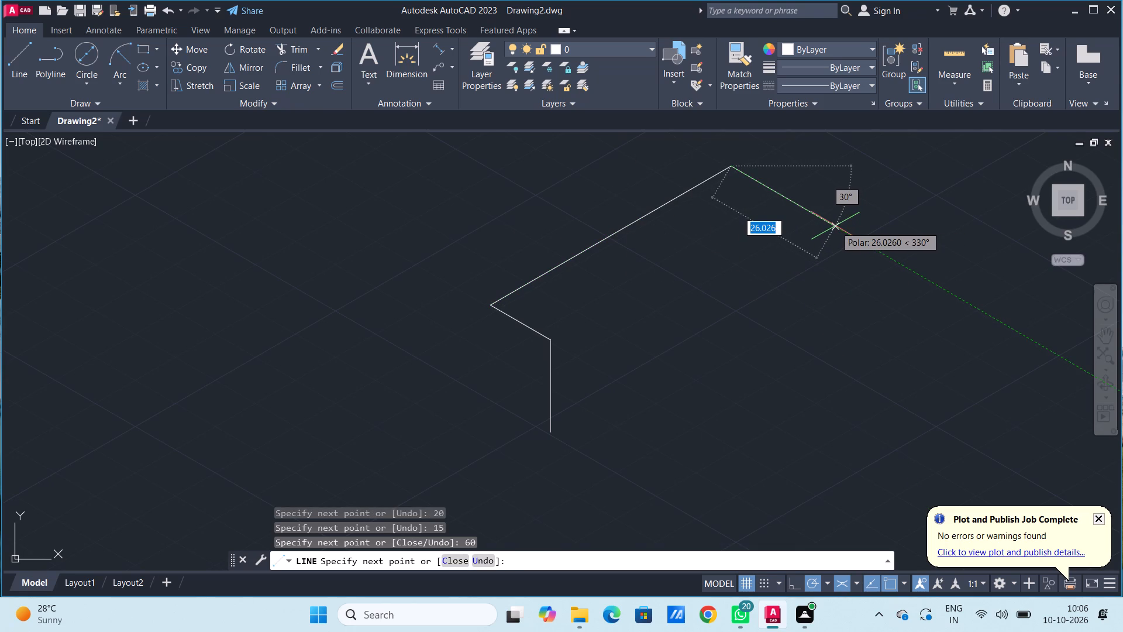
pyautogui.write('15')
pyautogui.press('Return')
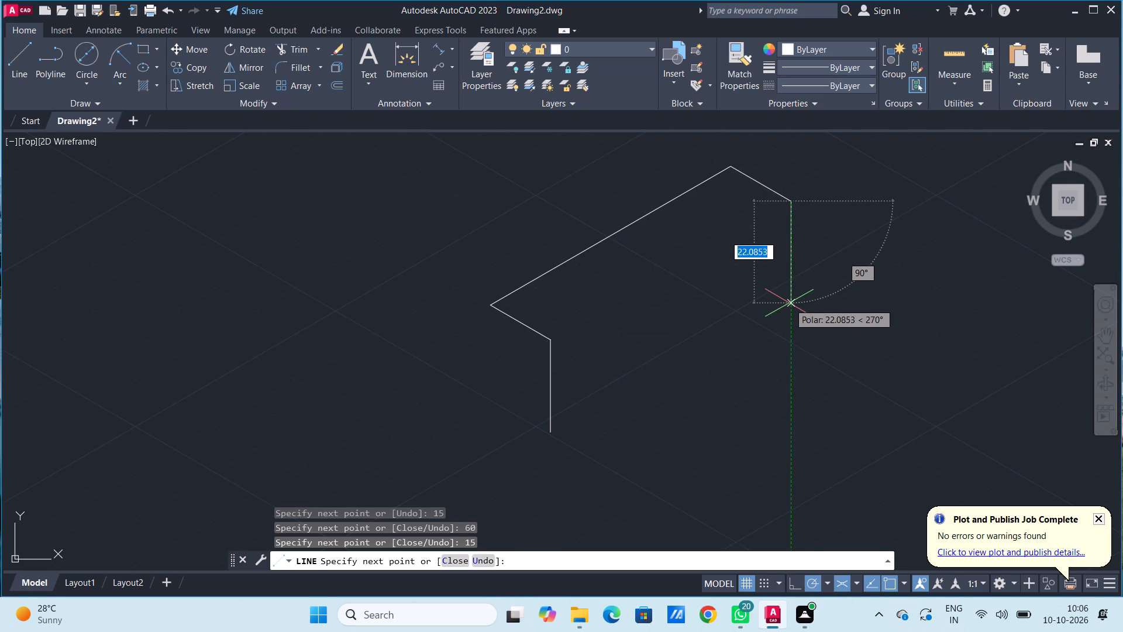
# Continue the outline into the far end face: 20 units down, 15 at 210°, 20 up, and back to the face's upper corner.
pyautogui.write('20')
pyautogui.press('Return')
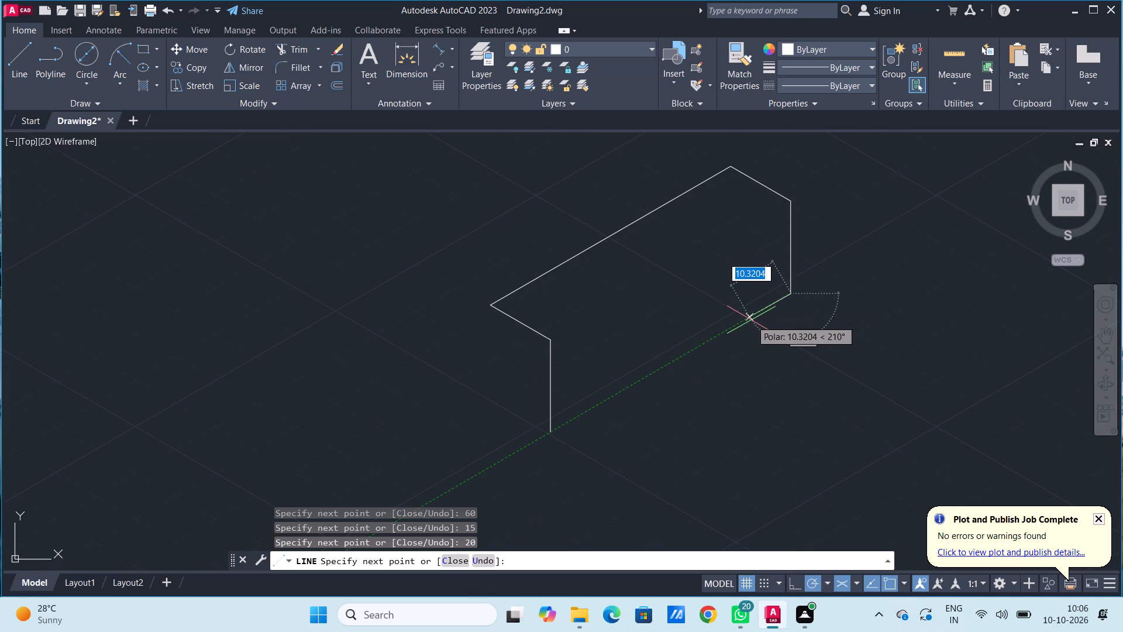
pyautogui.write('15')
pyautogui.press('Return')
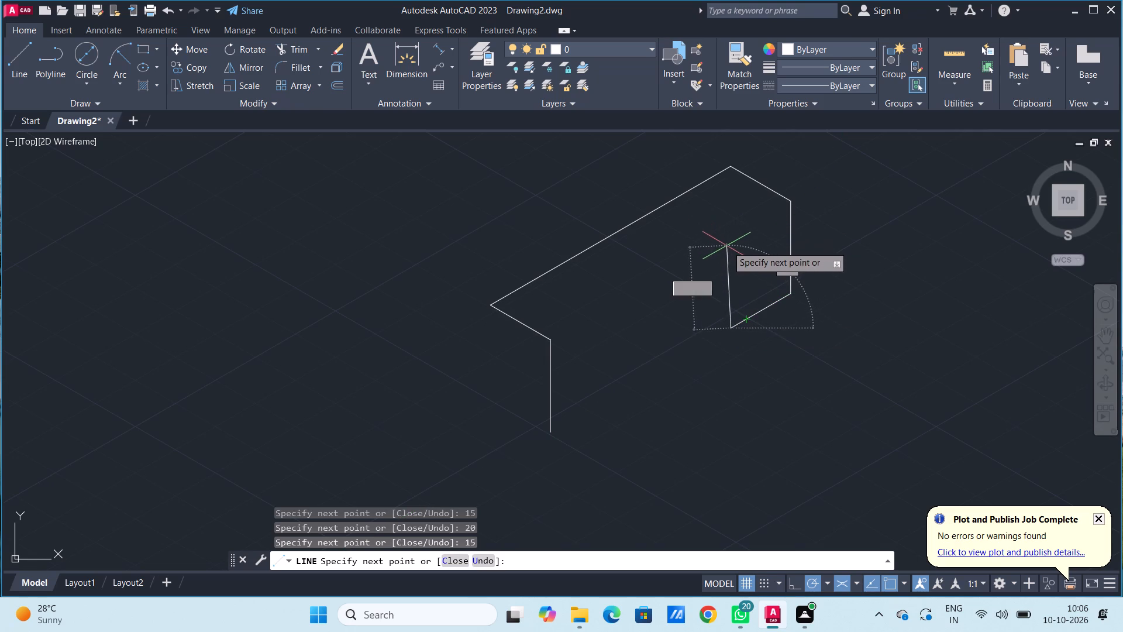
pyautogui.write('20')
pyautogui.press('Return')
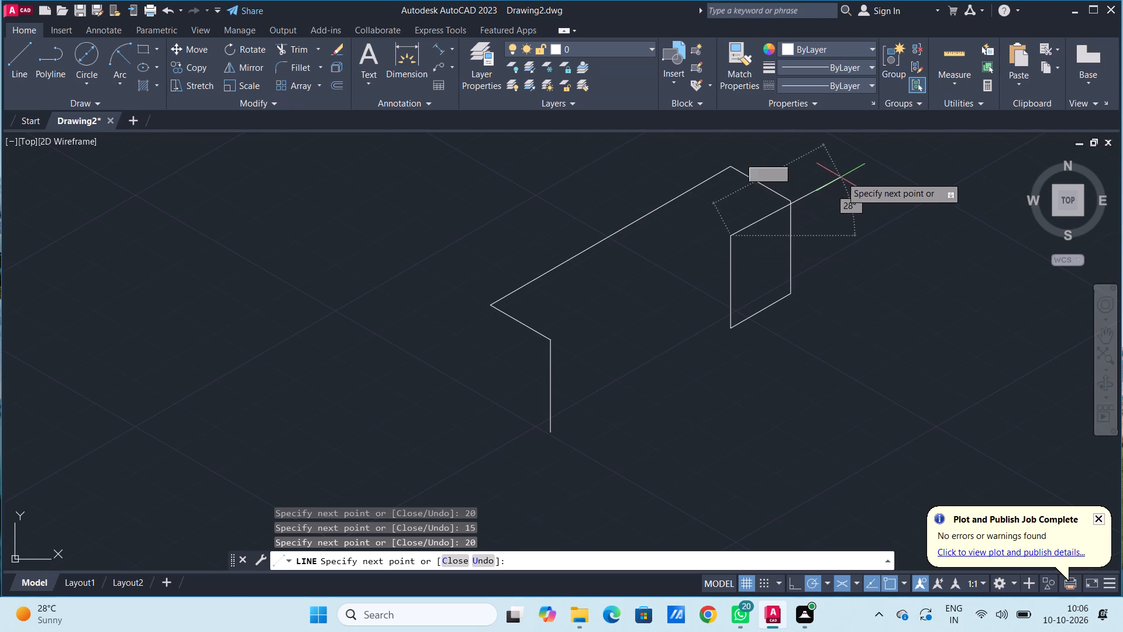
pyautogui.click(793, 203)
pyautogui.press('space')
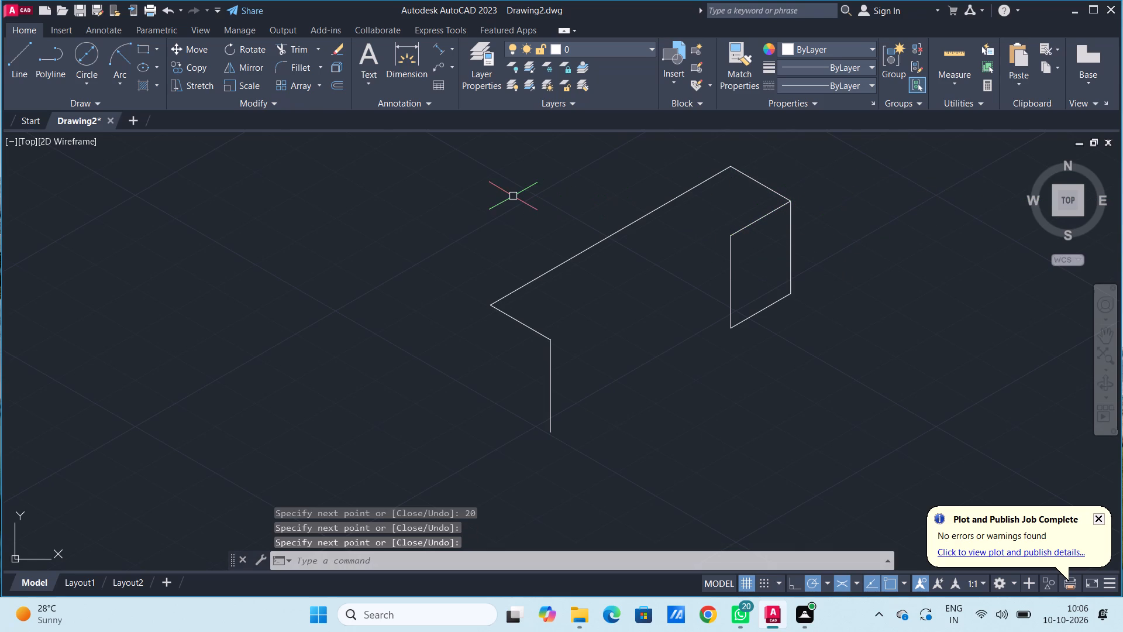
# Outline the top-face recess from the far face's near upper corner: 10 at 150°, 30 at 210°, 10 at 330°, ending at the first vertical edge's top.
pyautogui.press('space')
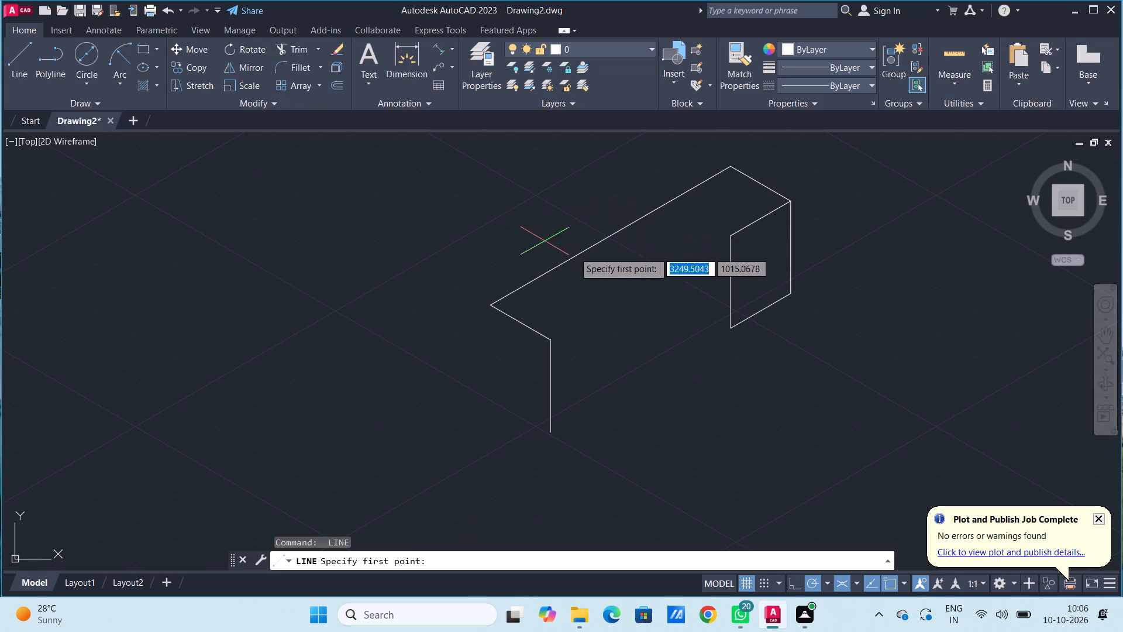
pyautogui.click(730, 236)
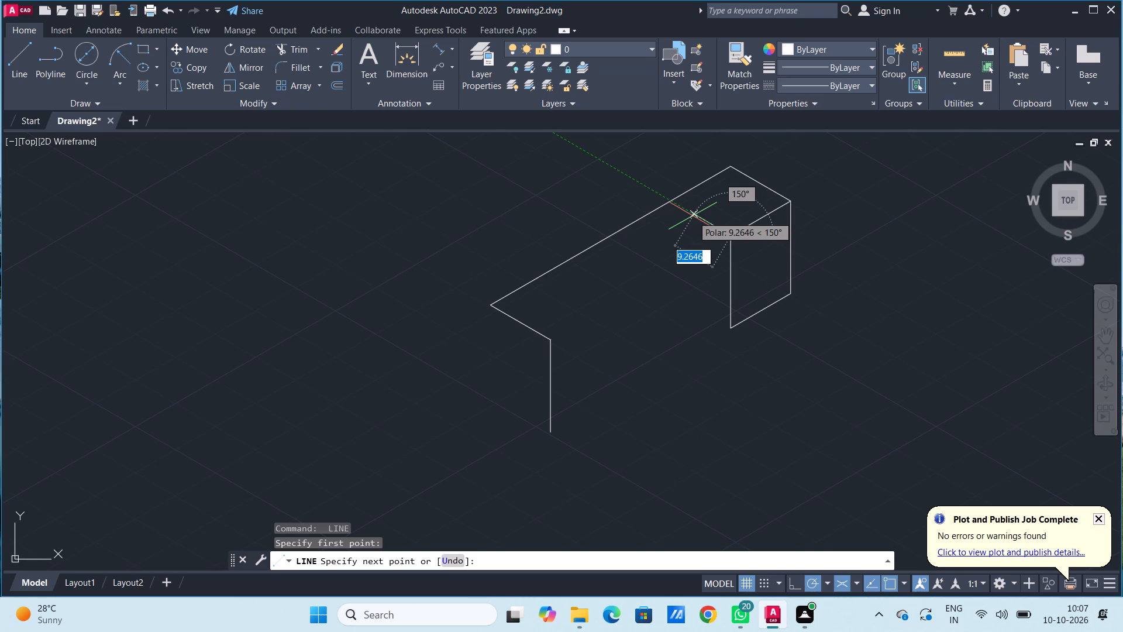
pyautogui.write('10')
pyautogui.press('Return')
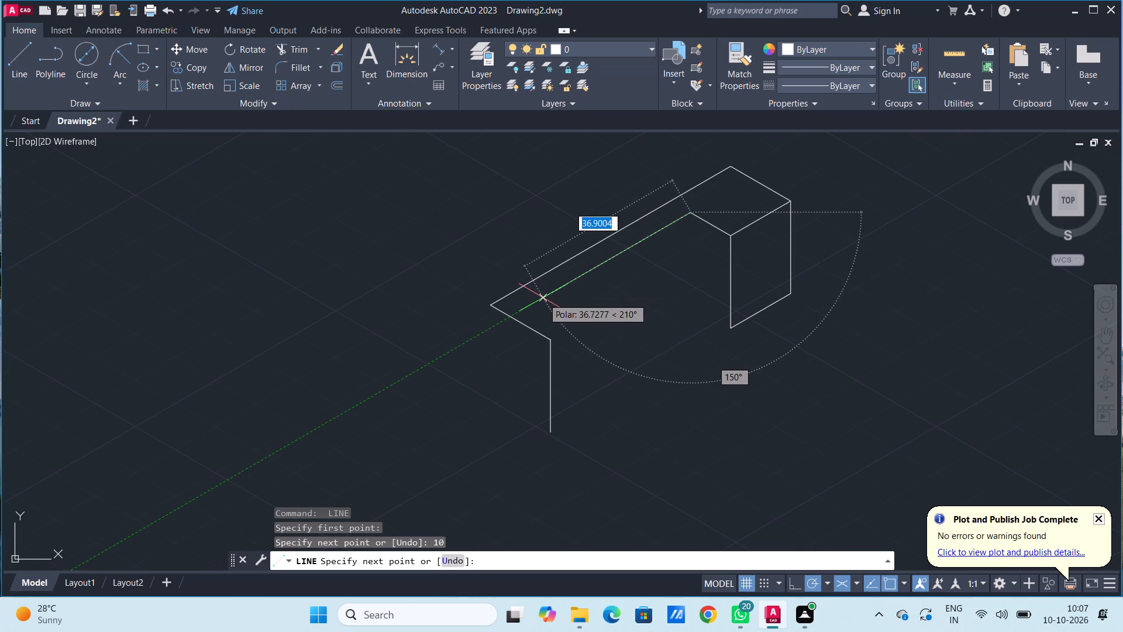
pyautogui.write('30')
pyautogui.press('Return')
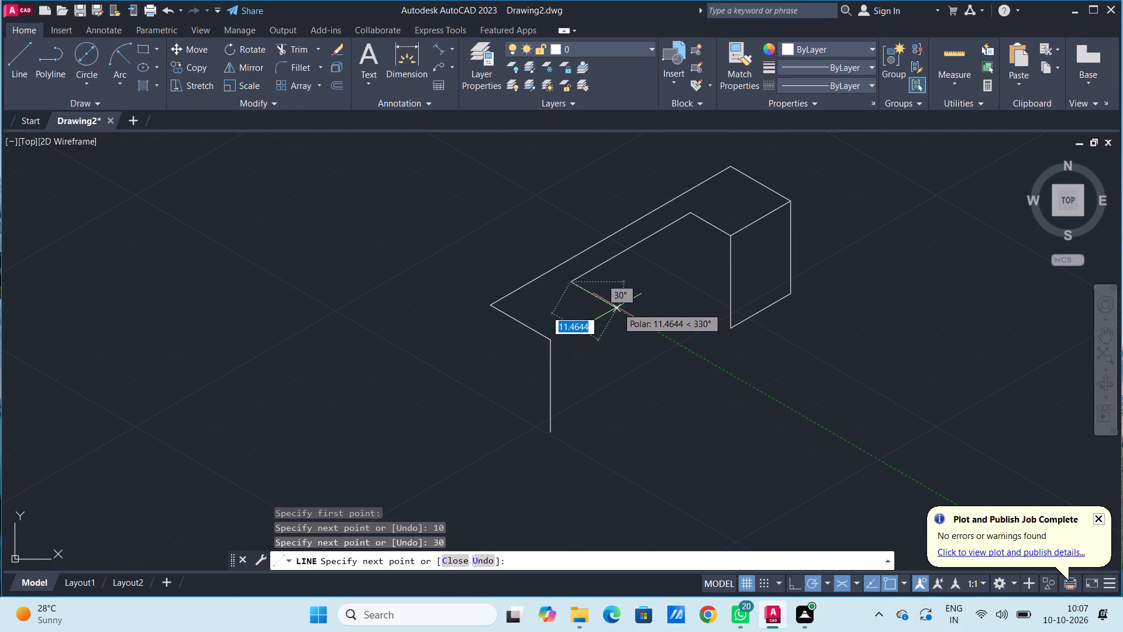
pyautogui.write('10')
pyautogui.press('Return')
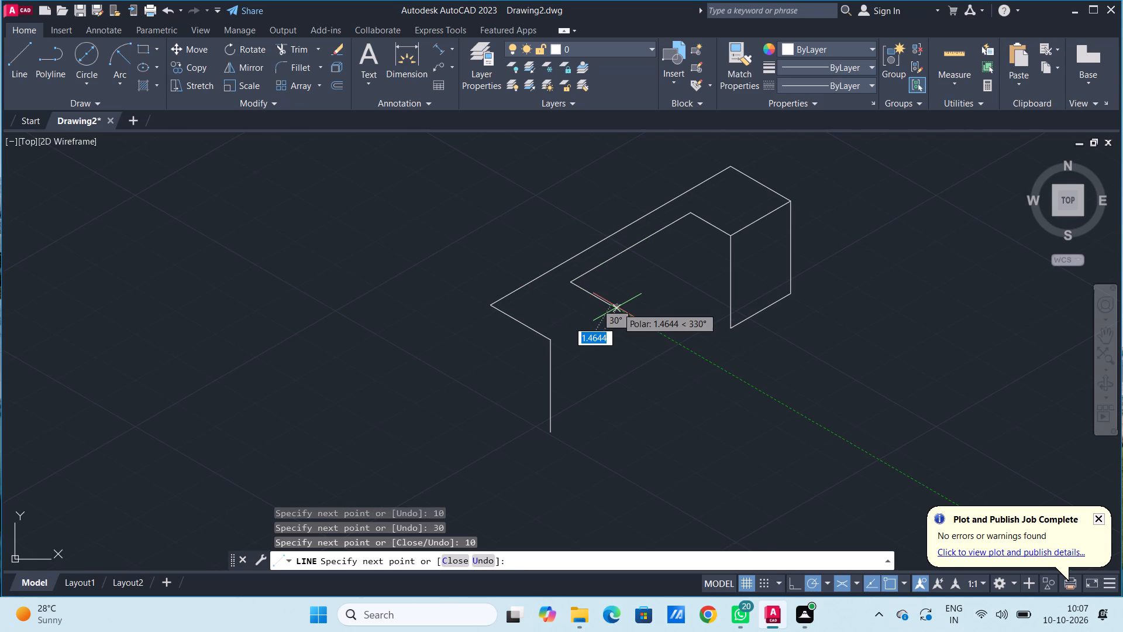
pyautogui.click(551, 341)
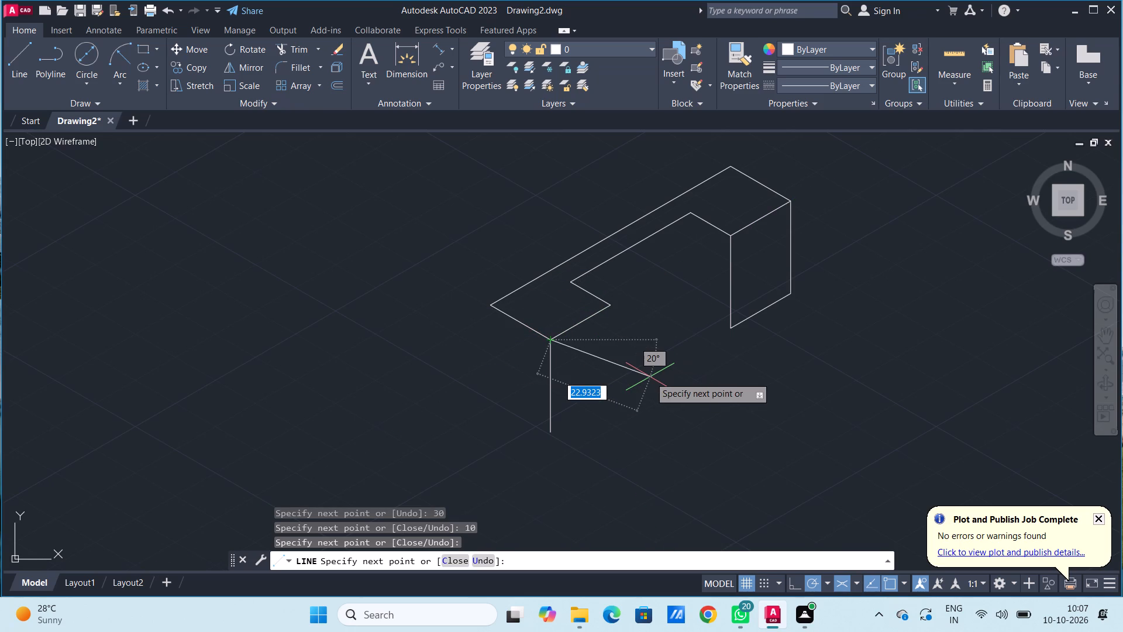
pyautogui.press('space')
# Complete the near end face from the first vertical edge's base with a 15-unit line at 30° and a vertical up to the recess corner.
pyautogui.scroll(3, 650, 377)
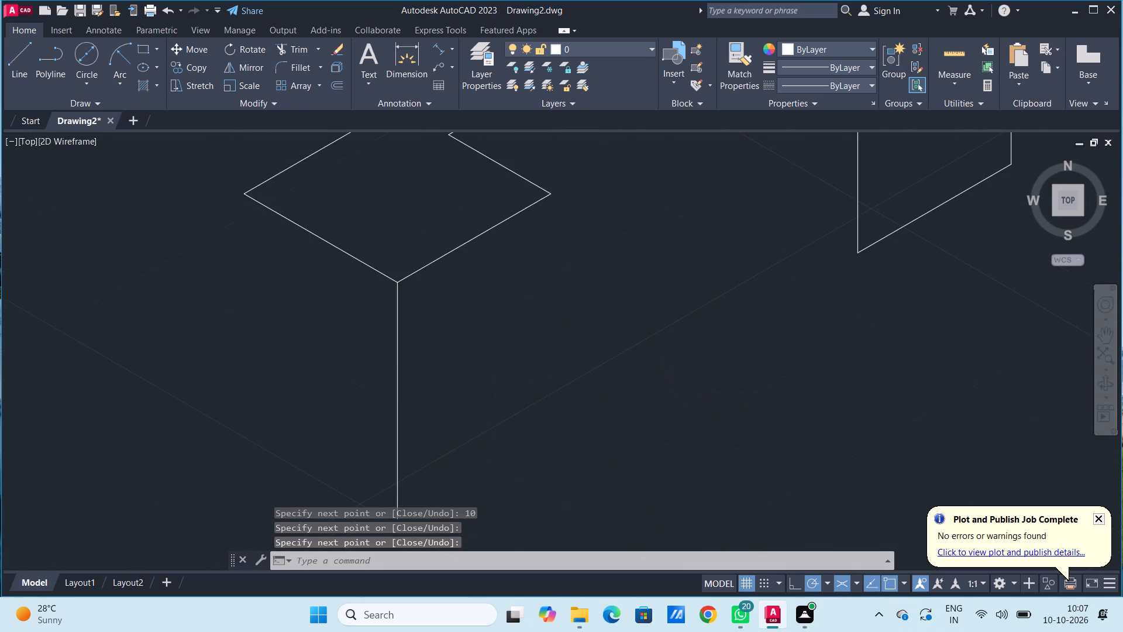
pyautogui.scroll(-3, 650, 377)
pyautogui.press('space')
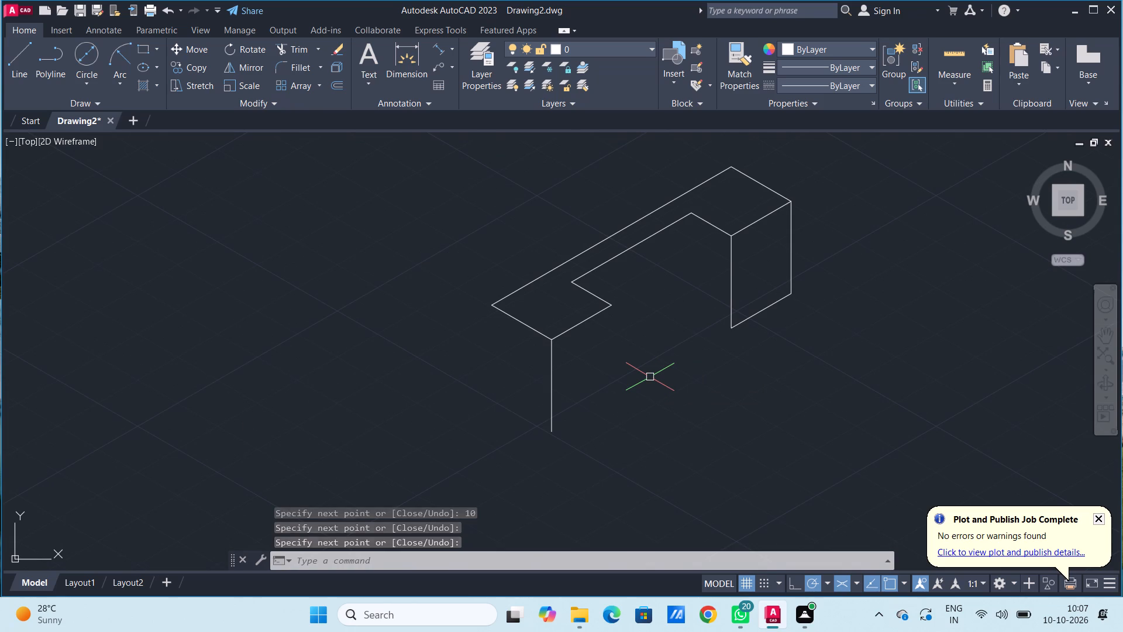
pyautogui.click(550, 435)
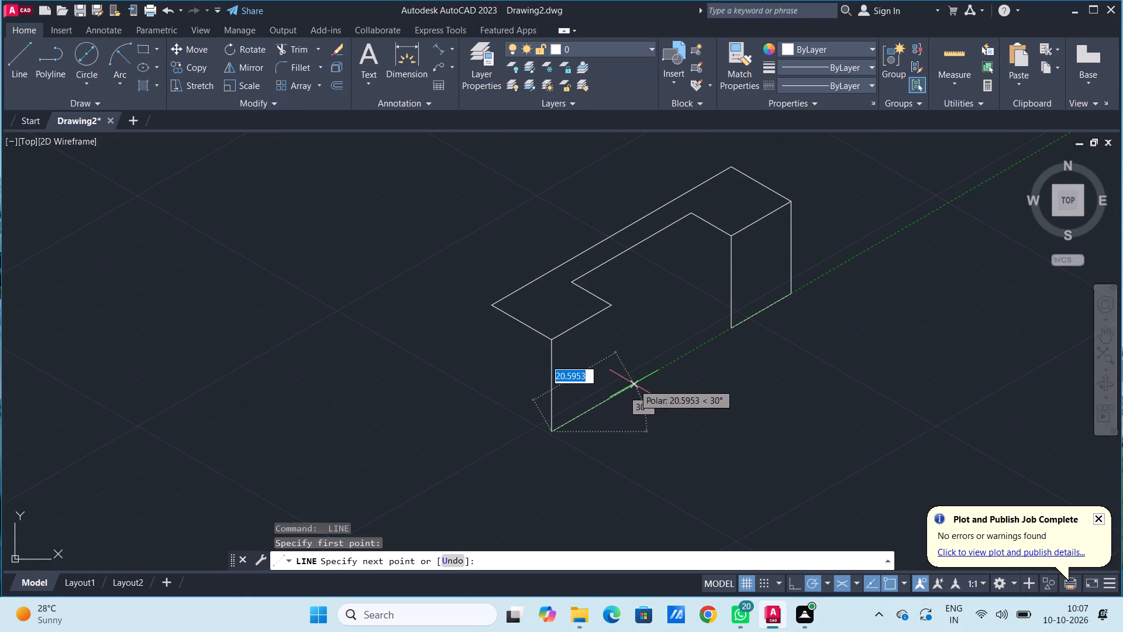
pyautogui.write('15')
pyautogui.press('Return')
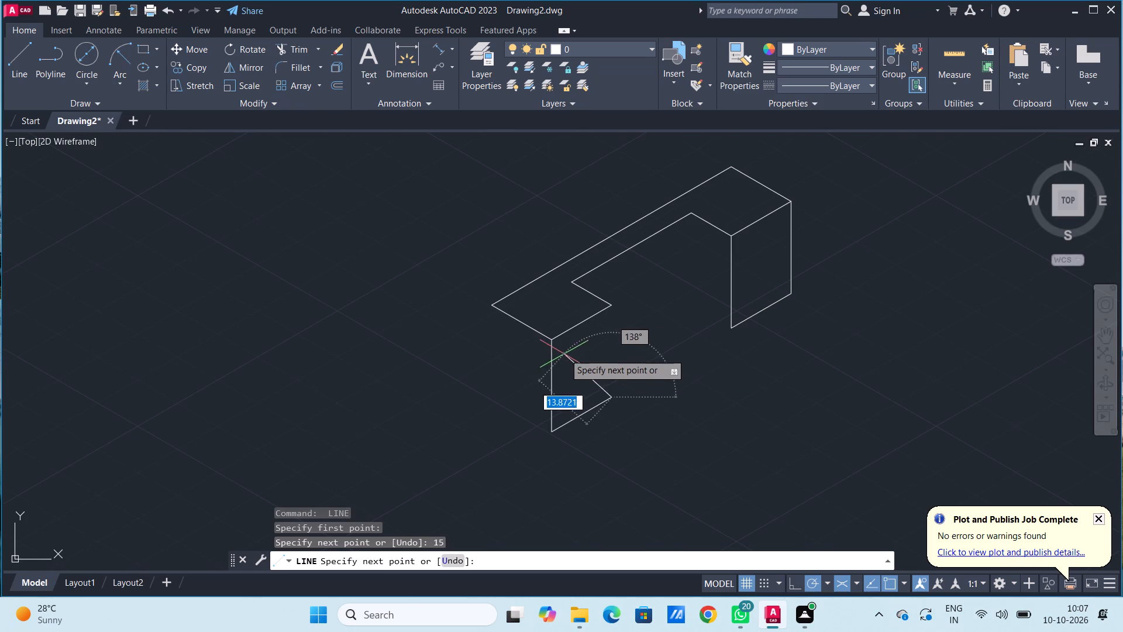
pyautogui.click(612, 305)
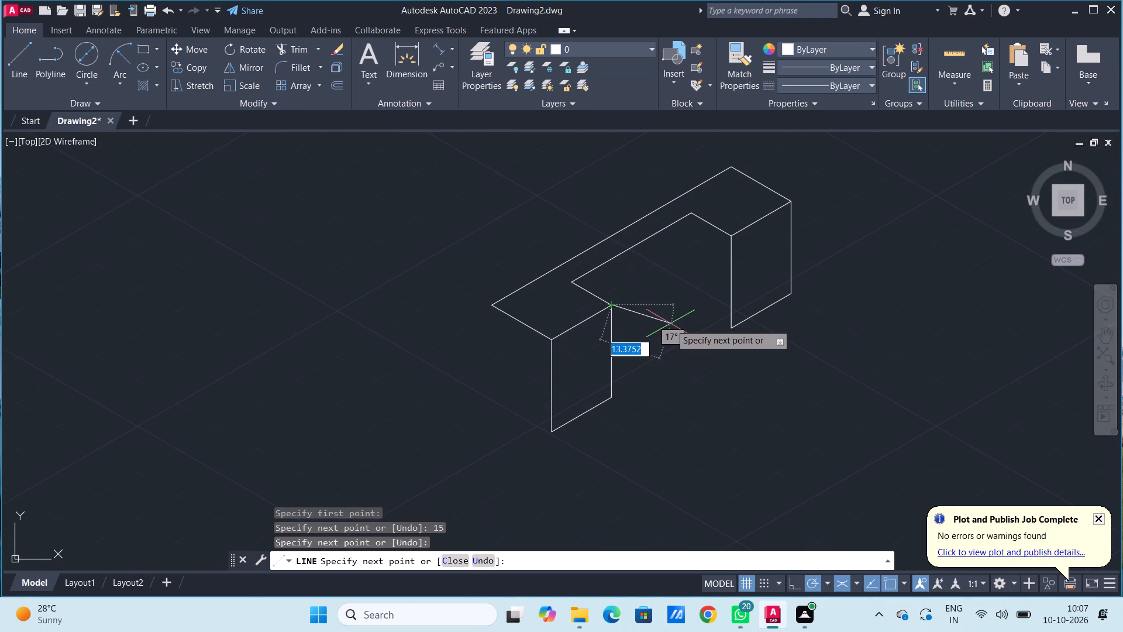
pyautogui.press('space')
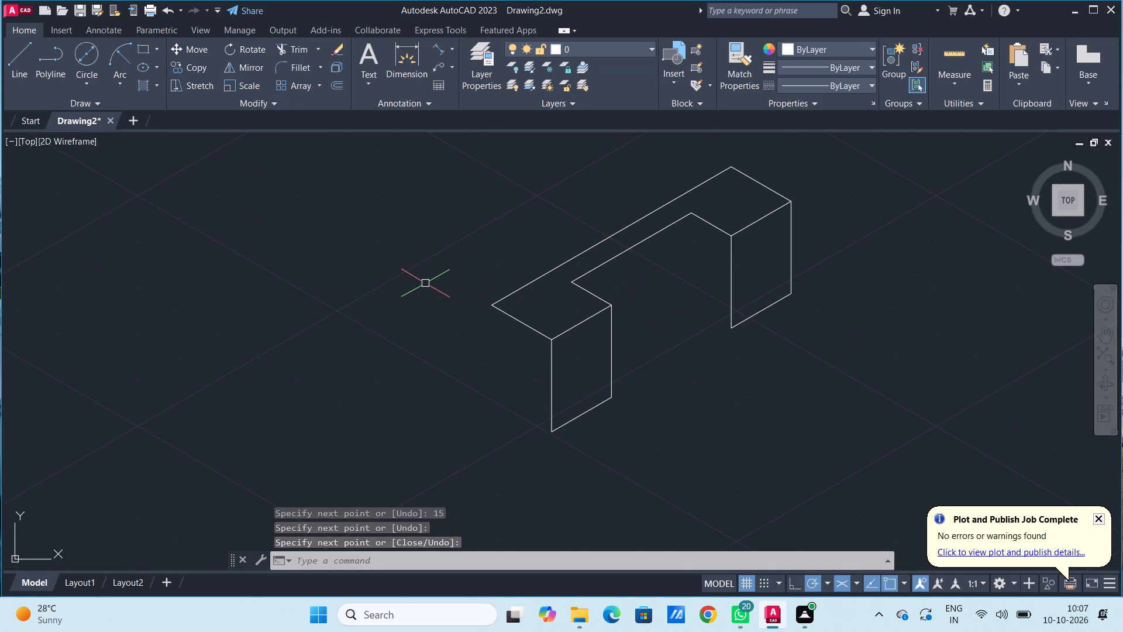
# Draw the far leg's inner side from its near bottom corner: 10 units at 150°, and a vertical up to the recess's inner corner.
pyautogui.press('space')
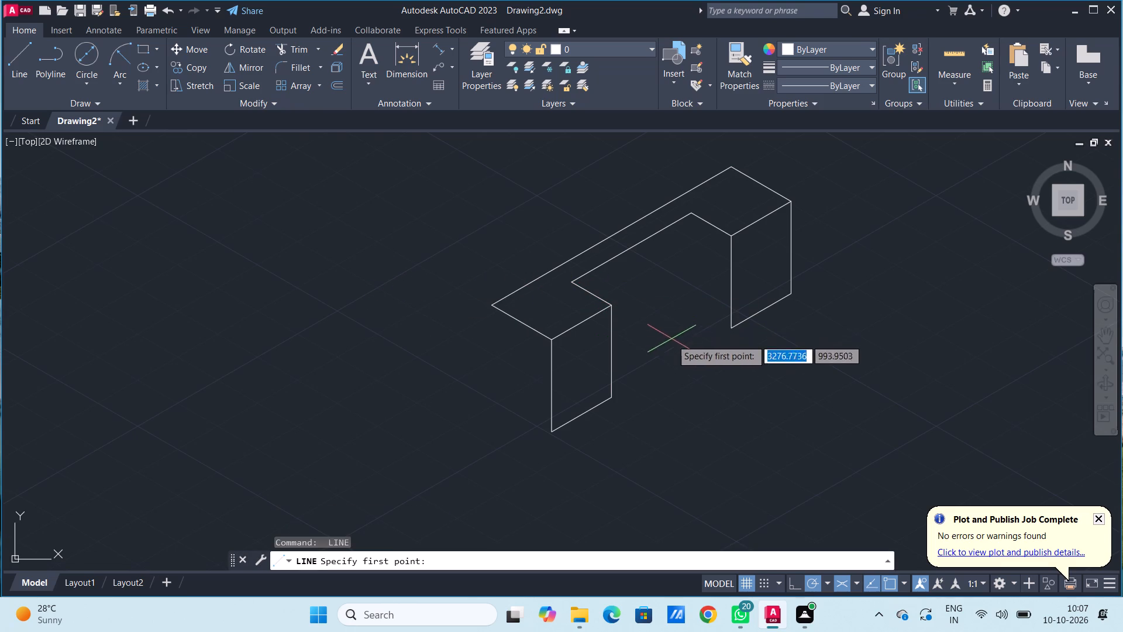
pyautogui.click(729, 328)
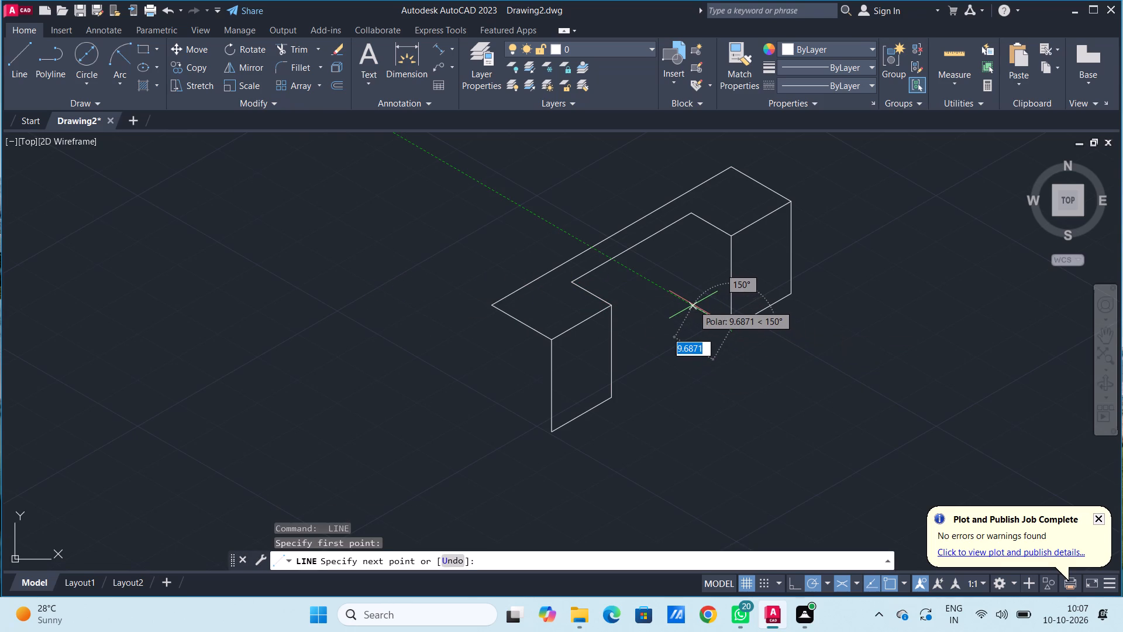
pyautogui.press('1')
pyautogui.press('0')
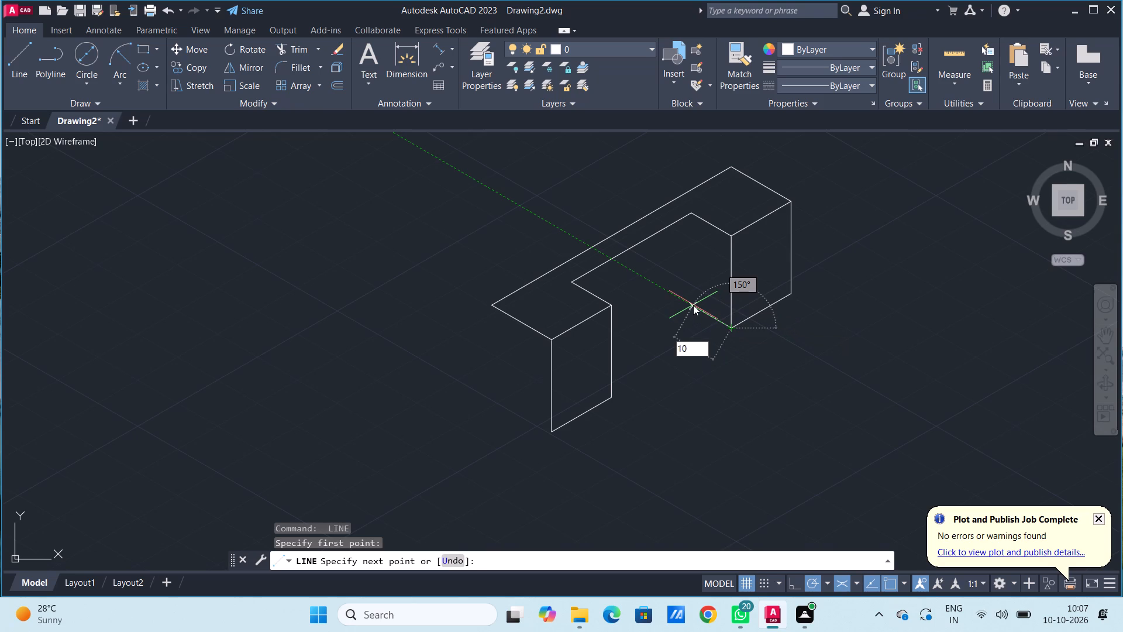
pyautogui.press('Return')
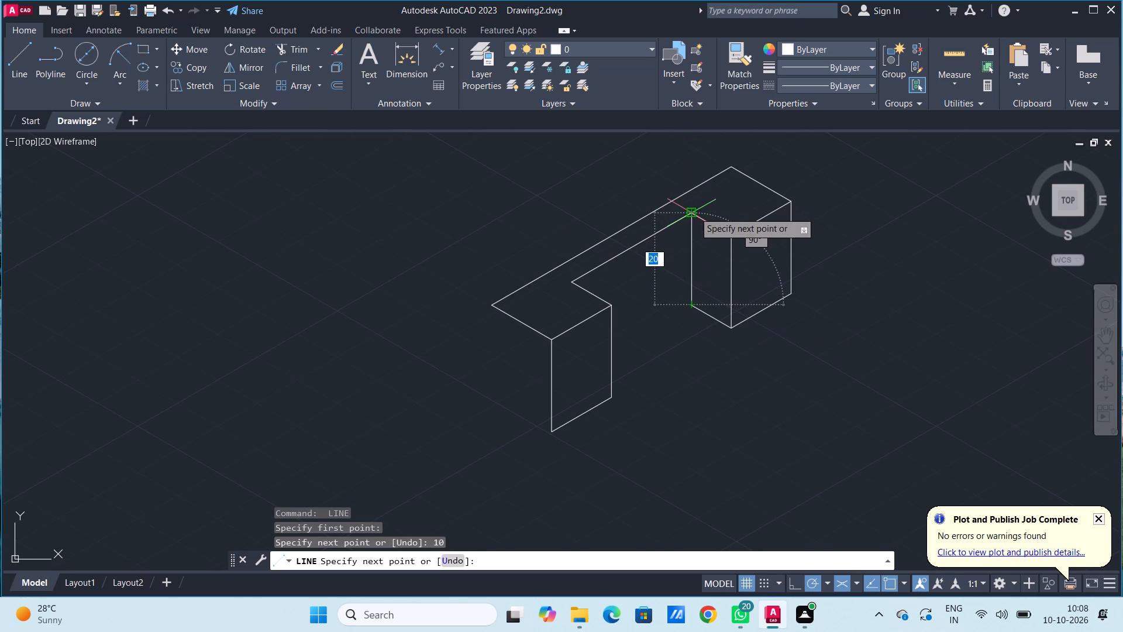
pyautogui.click(694, 212)
pyautogui.press('space')
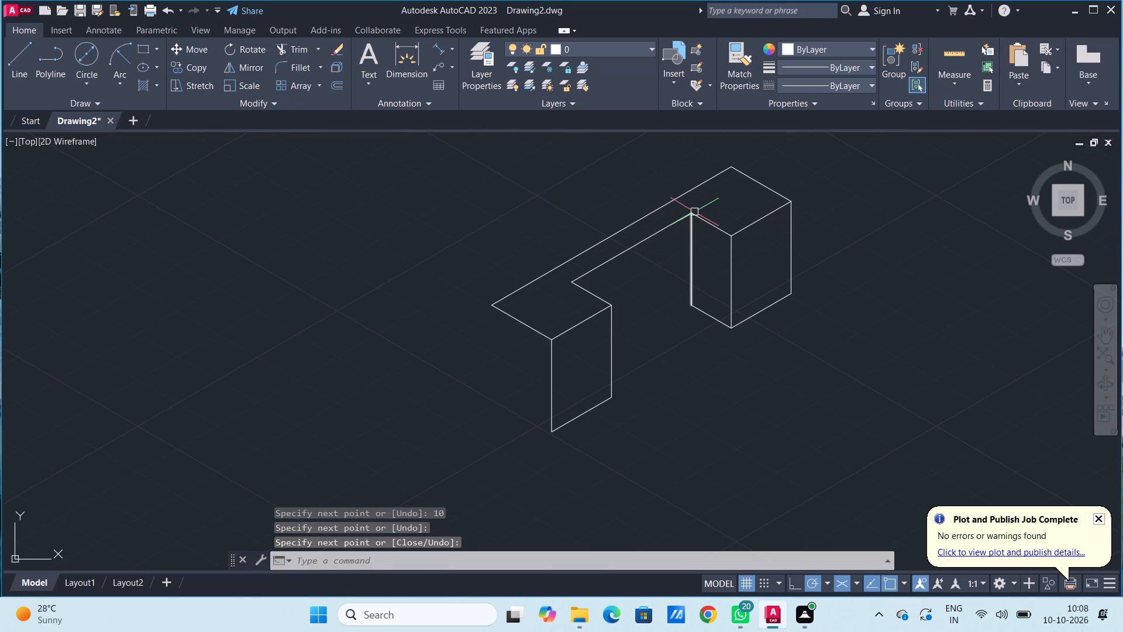
# Draw the recess's bottom edge from the far leg's inner bottom corner, about 25 units at 210°, crossing the near leg.
pyautogui.press('space')
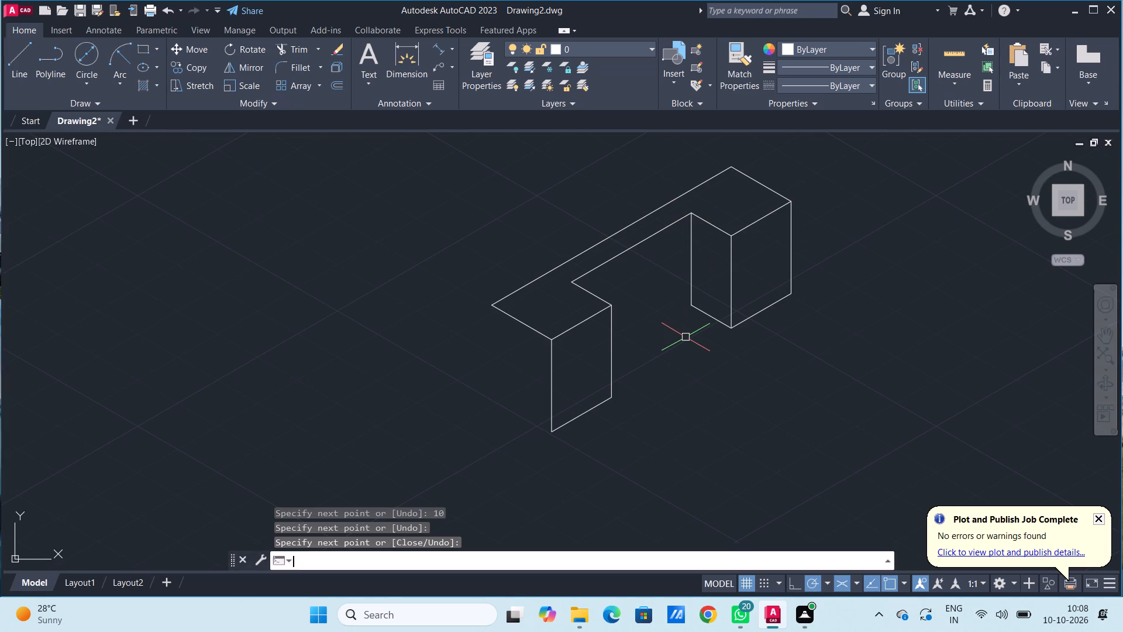
pyautogui.click(689, 306)
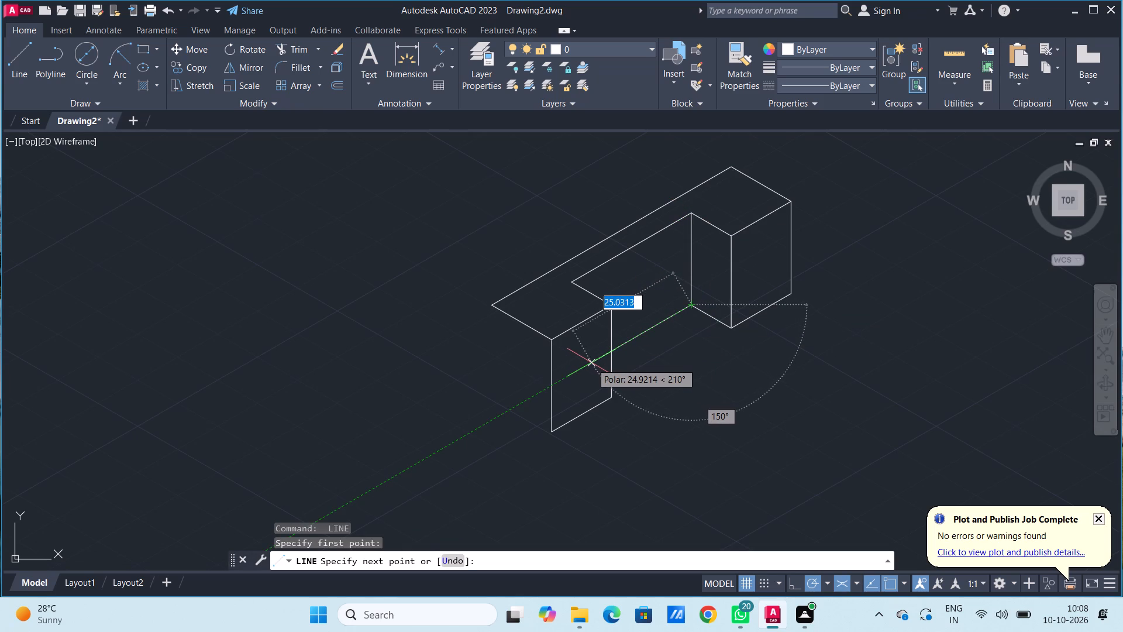
pyautogui.click(591, 363)
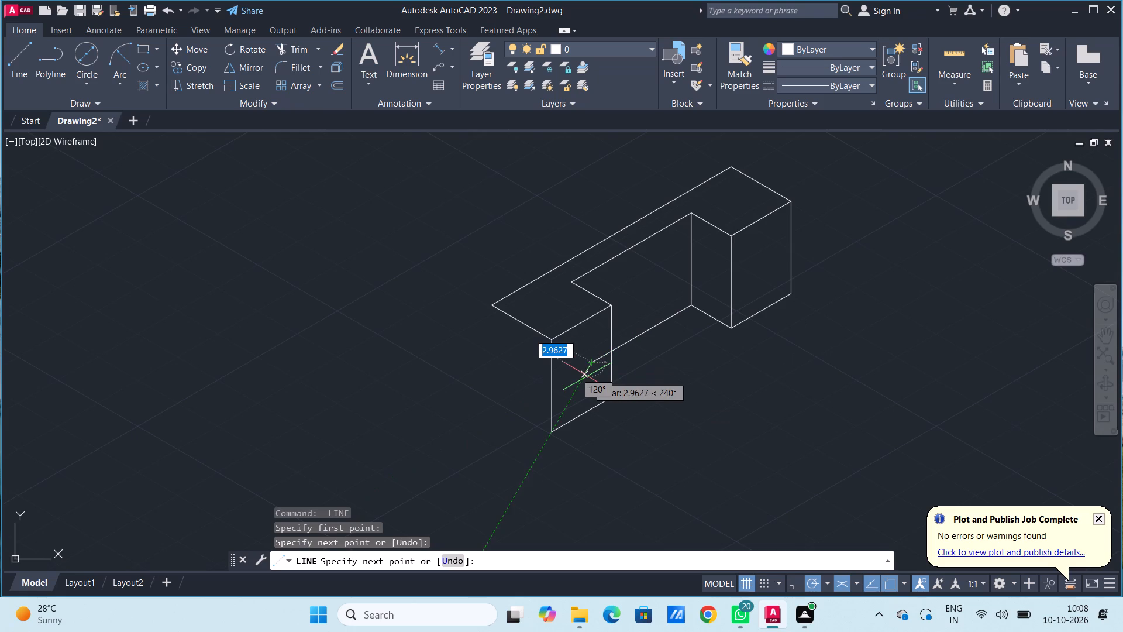
pyautogui.press('space')
pyautogui.scroll(3, 587, 376)
pyautogui.scroll(-2, 569, 379)
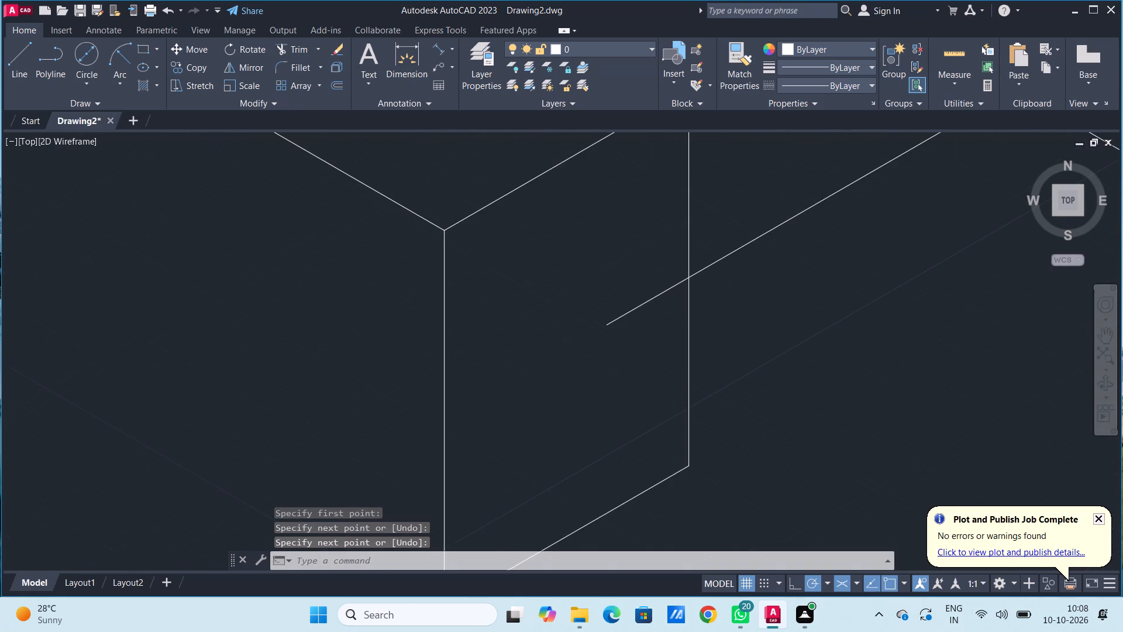
pyautogui.scroll(-2, 569, 379)
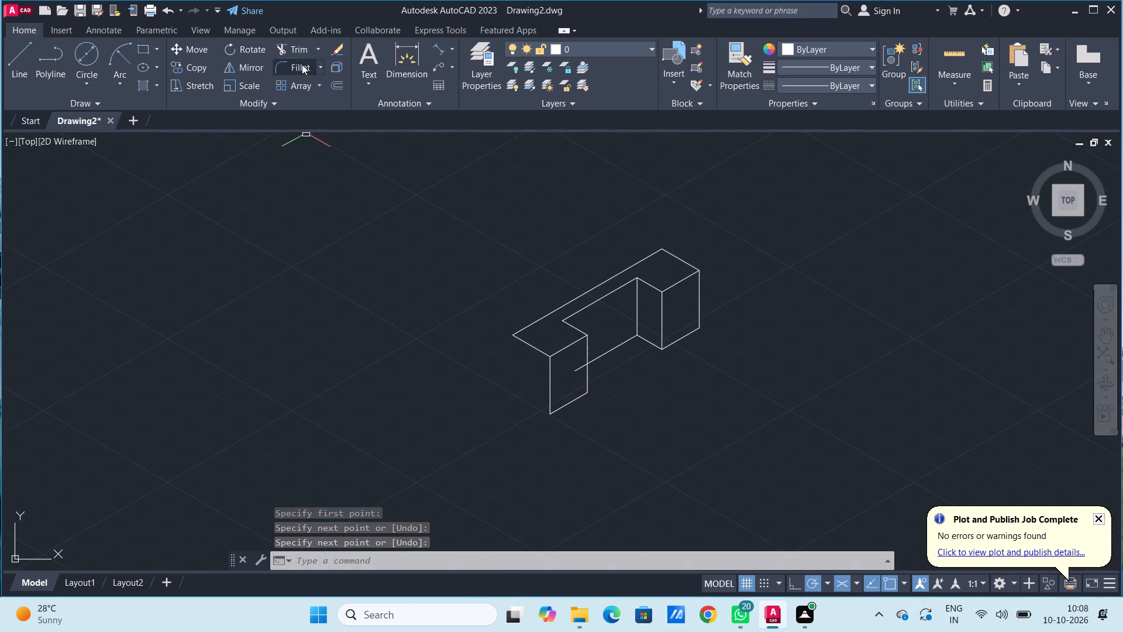
# Trim the part of the recess's bottom edge that overlaps the near leg's face.
pyautogui.click(305, 50)
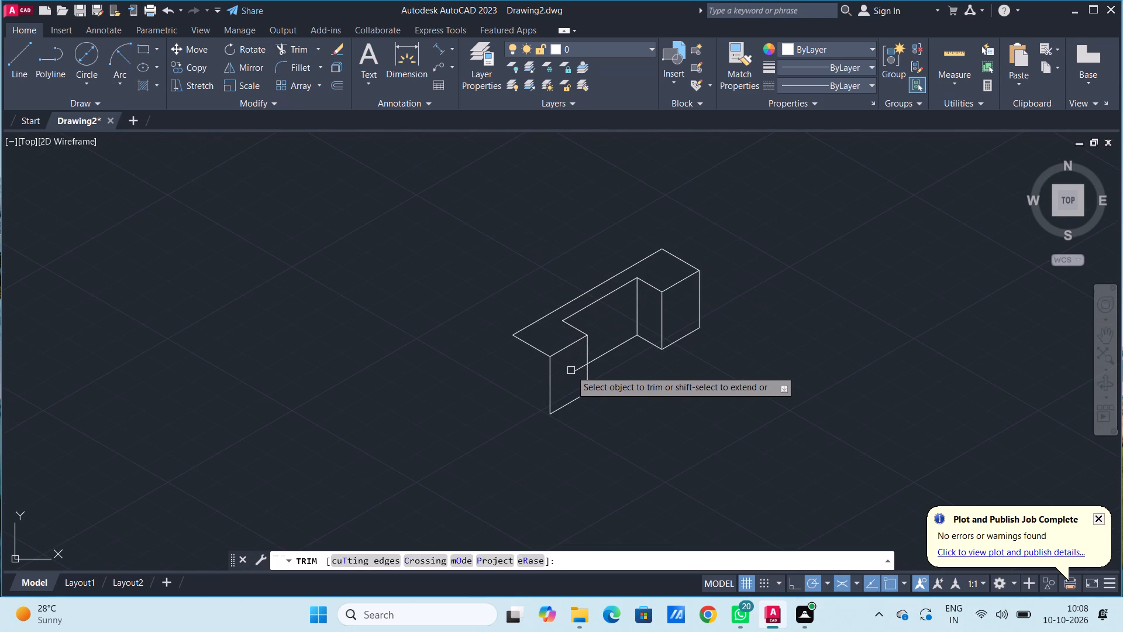
pyautogui.click(573, 372)
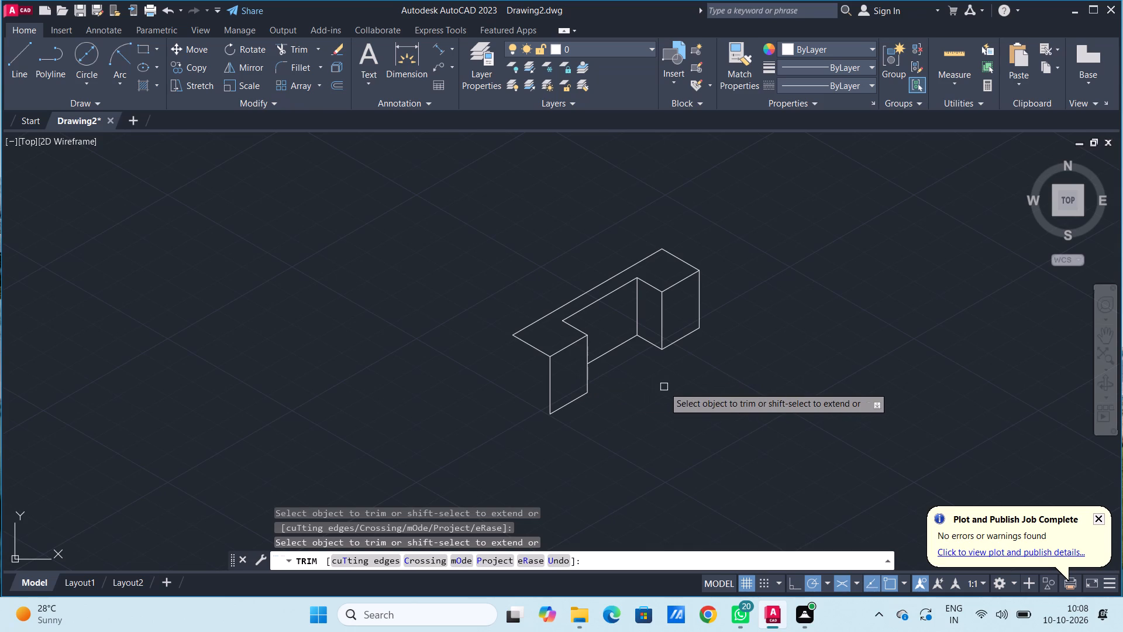
pyautogui.press('Escape')
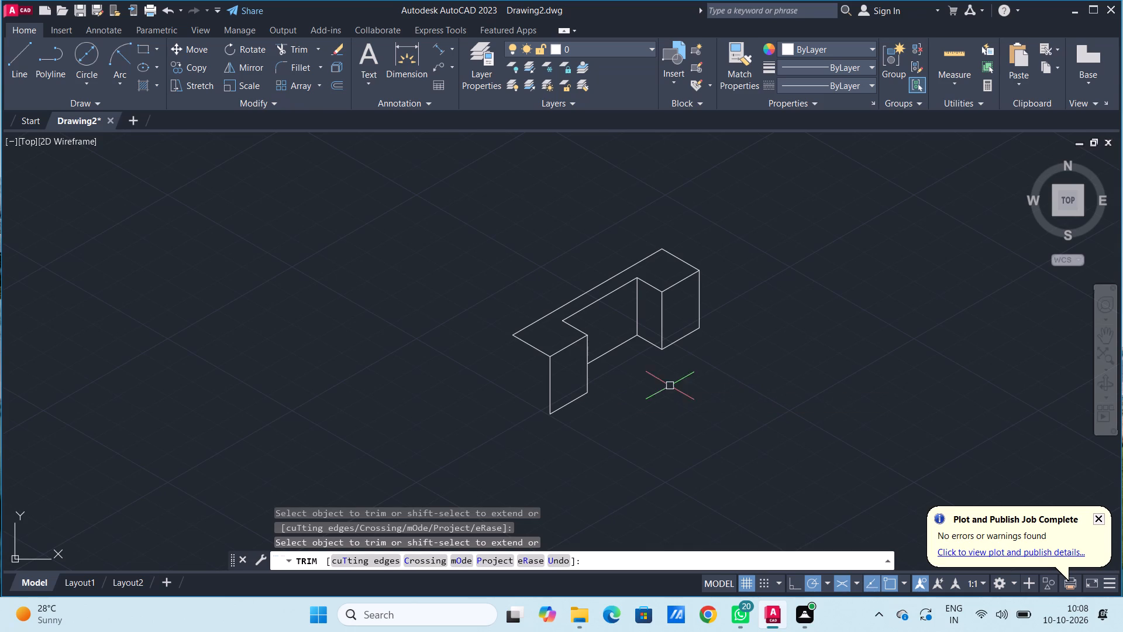
pyautogui.press('Escape')
pyautogui.press('Escape')
pyautogui.press('Escape')
pyautogui.press('Escape')
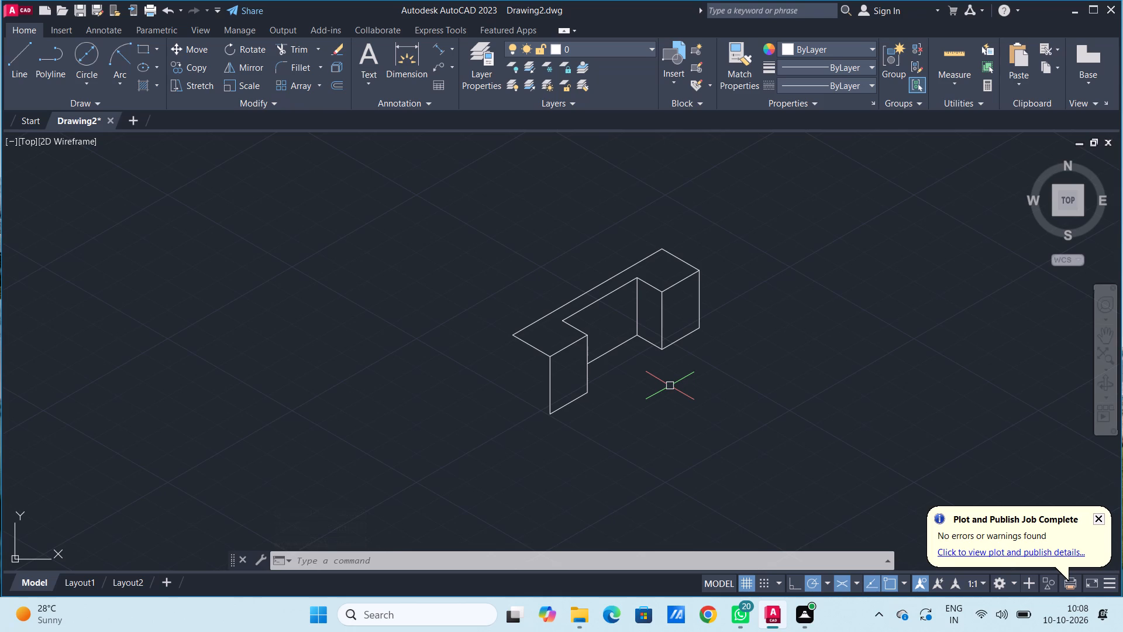
# Start the rear plate's outline at the near end of the top face's long back edge: 10 units down, then 35 at 150°.
pyautogui.scroll(1, 424, 362)
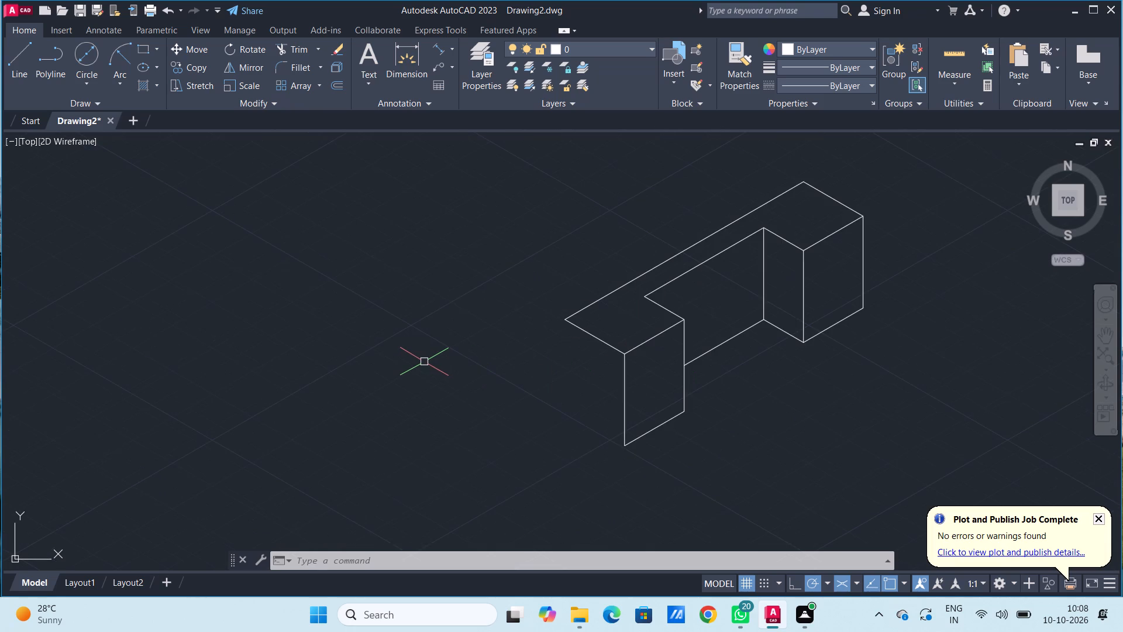
pyautogui.scroll(-2, 424, 362)
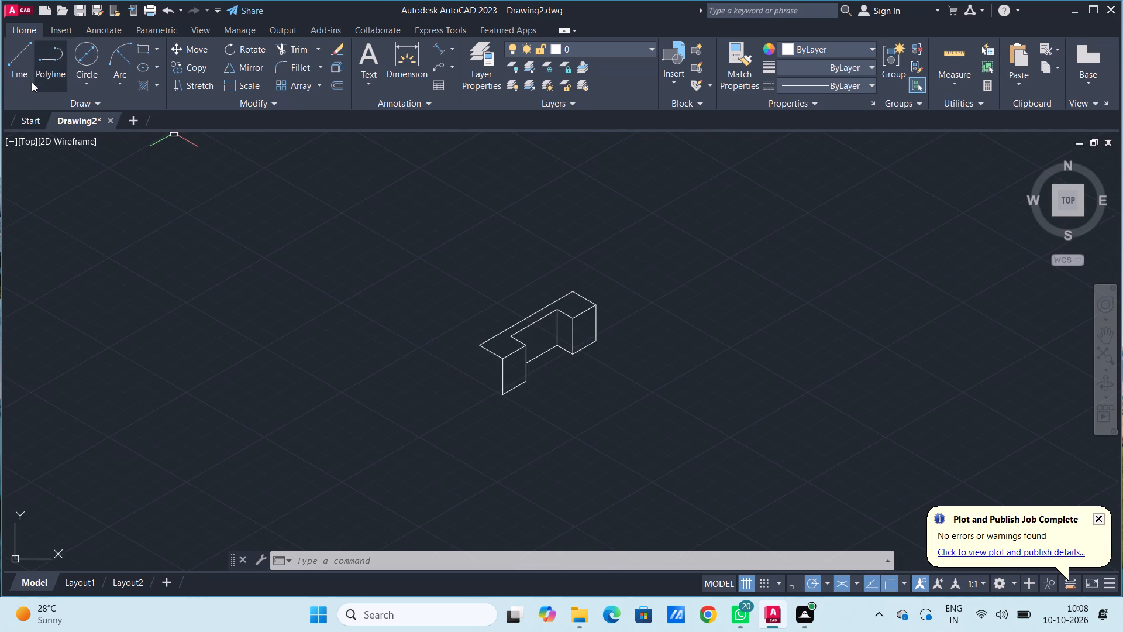
pyautogui.click(20, 69)
pyautogui.scroll(2, 469, 272)
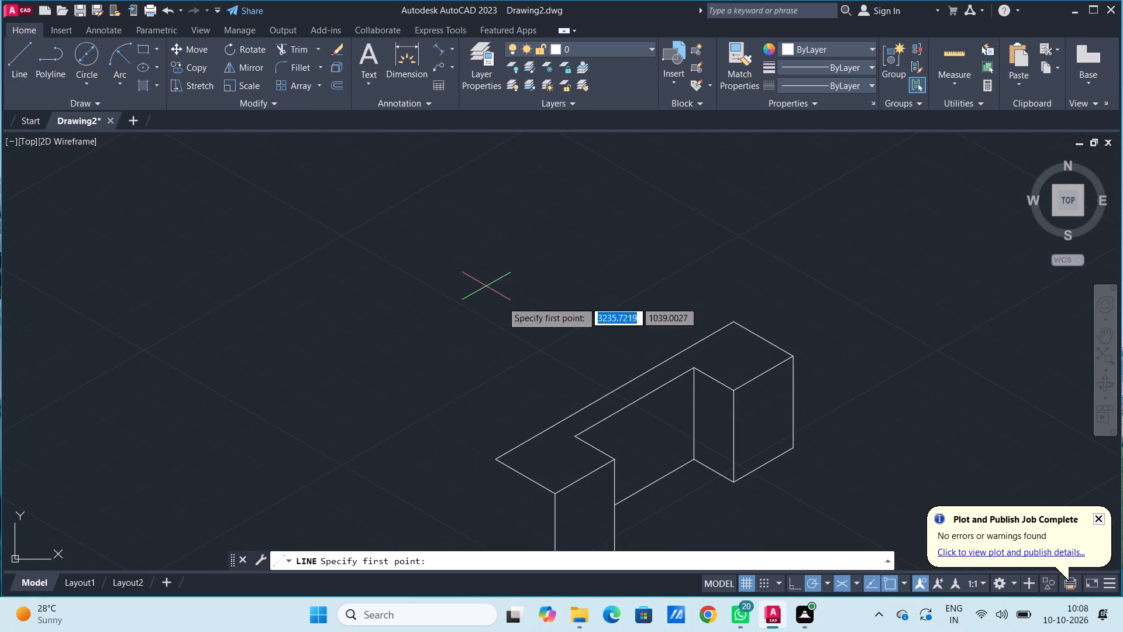
pyautogui.scroll(-4, 526, 360)
pyautogui.scroll(4, 567, 382)
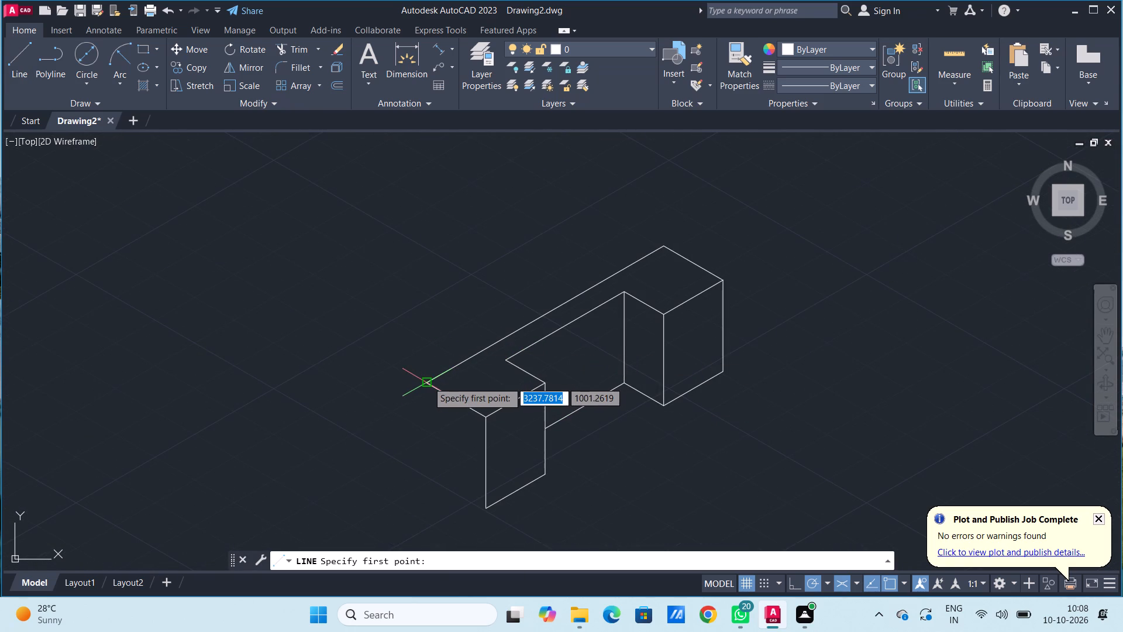
pyautogui.click(427, 382)
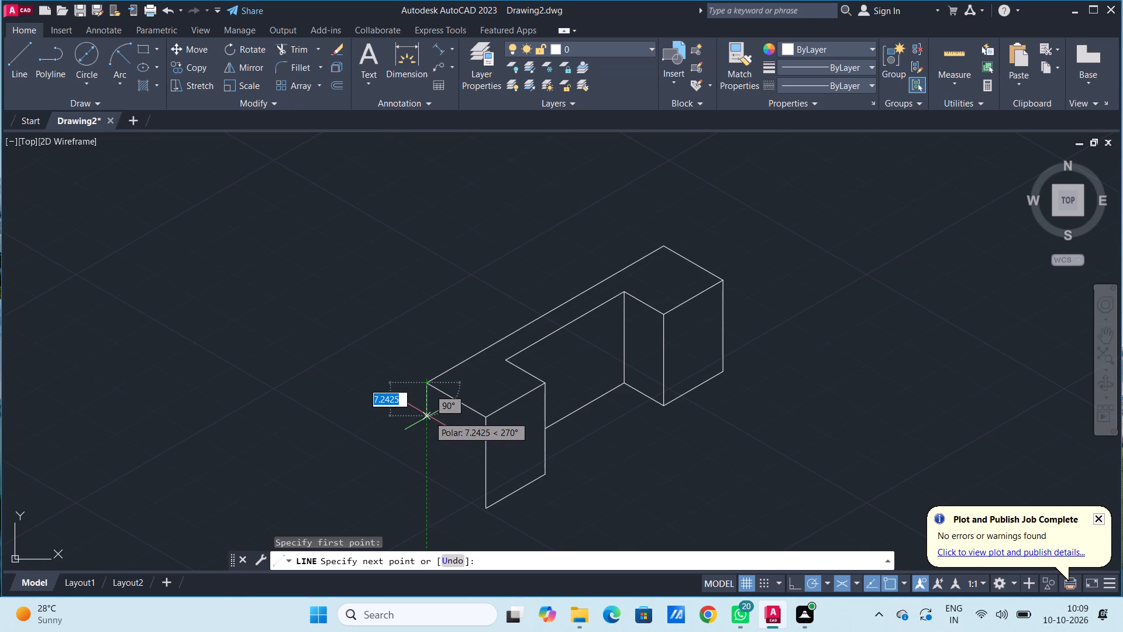
pyautogui.write('10')
pyautogui.press('Return')
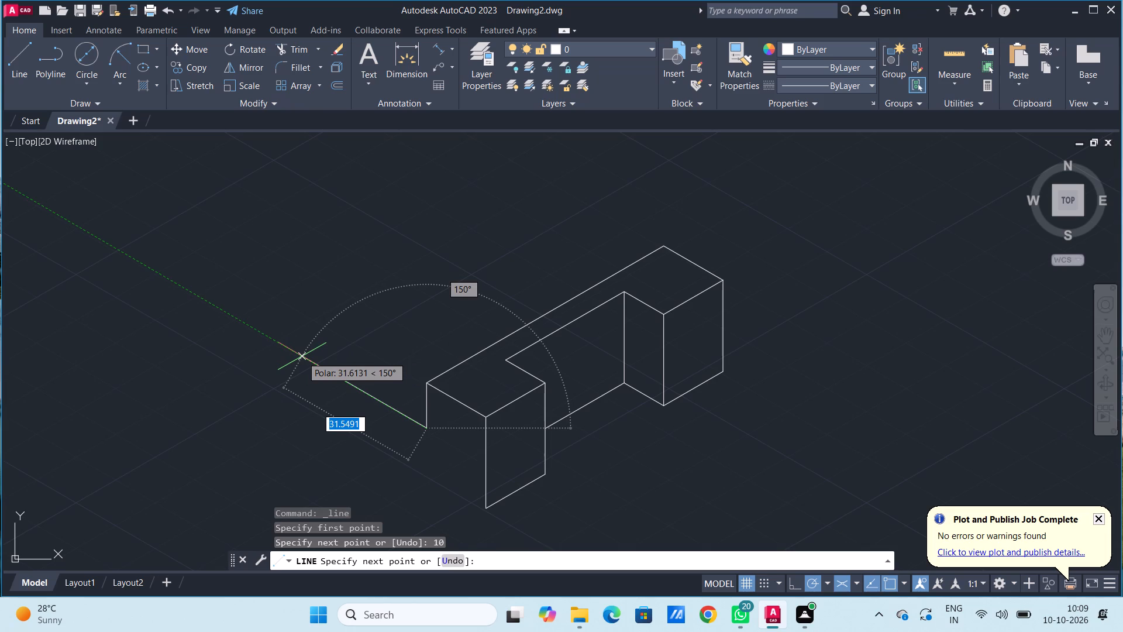
pyautogui.write('35')
pyautogui.press('Return')
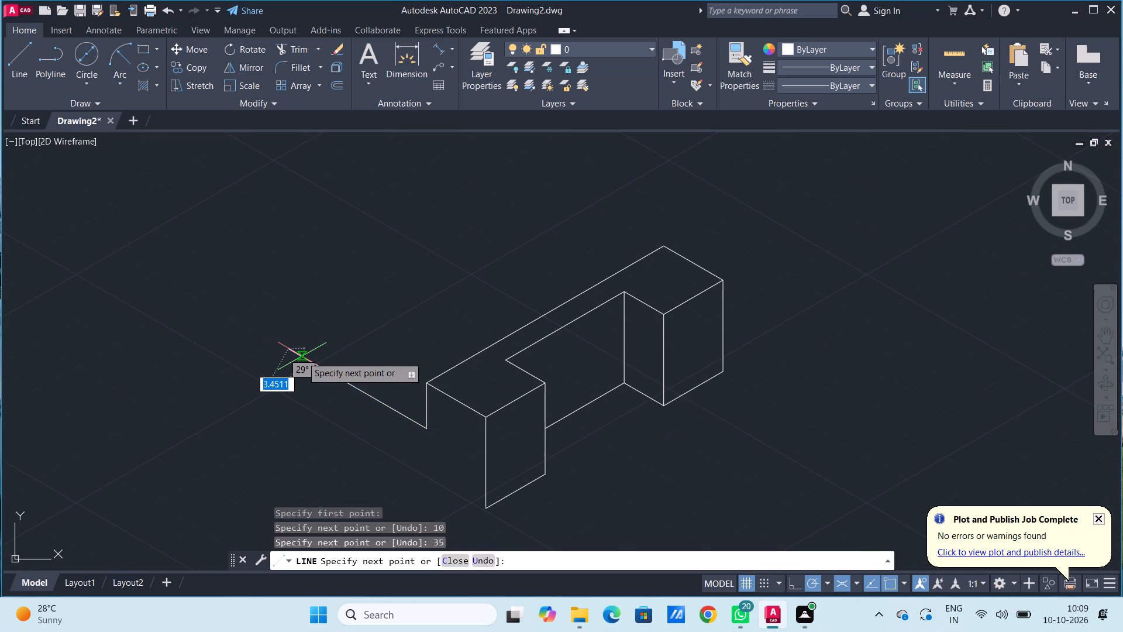
# Continue the plate outline 10 units up, 60 at 30°, 10 down, and about 330° to just past the block's long back edge.
pyautogui.scroll(1, 302, 356)
pyautogui.scroll(-2, 302, 356)
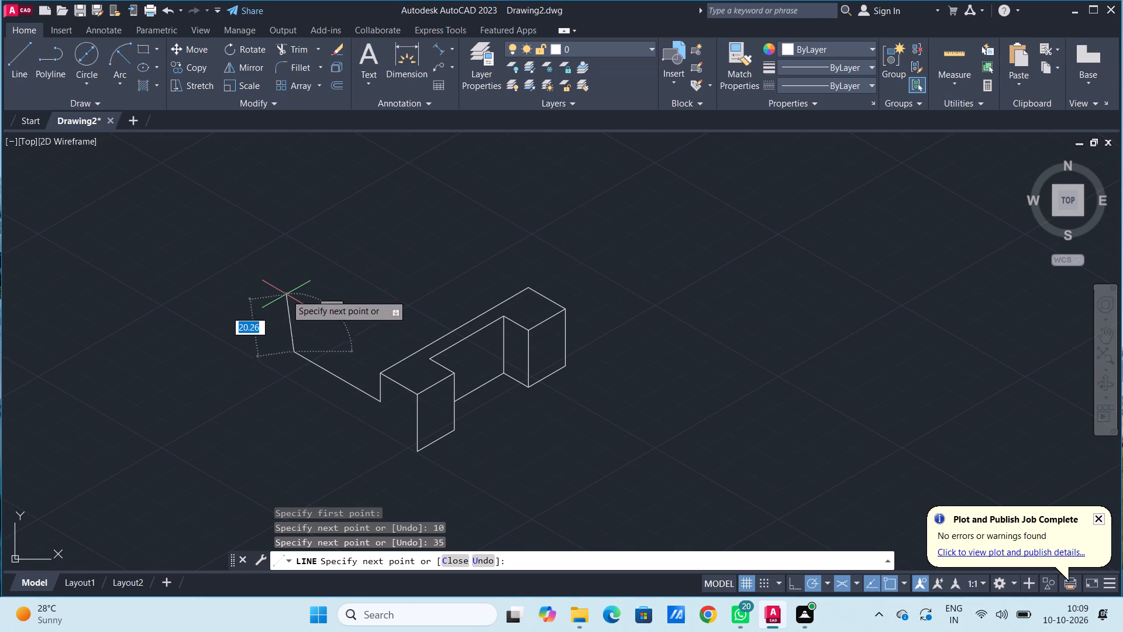
pyautogui.write('10')
pyautogui.press('Return')
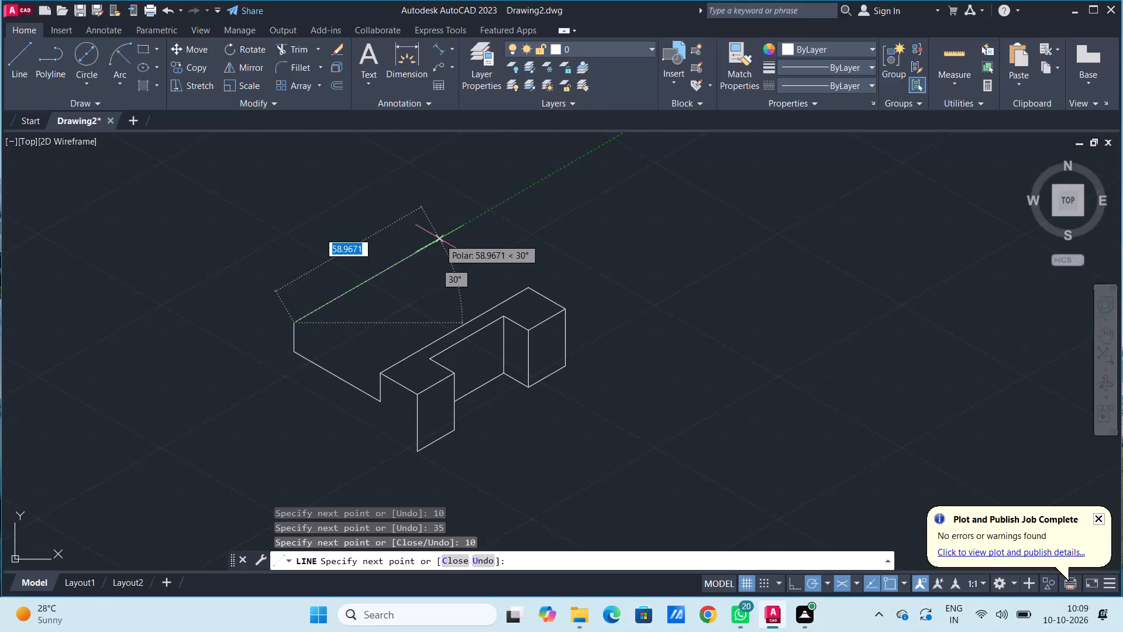
pyautogui.write('60')
pyautogui.press('Return')
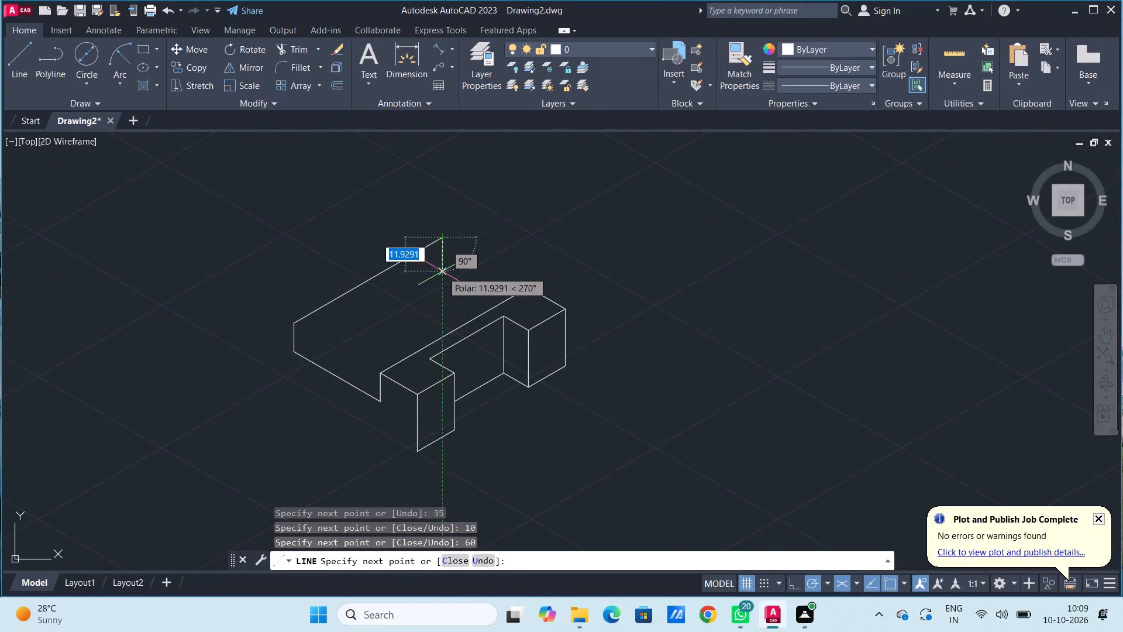
pyautogui.write('10')
pyautogui.press('Return')
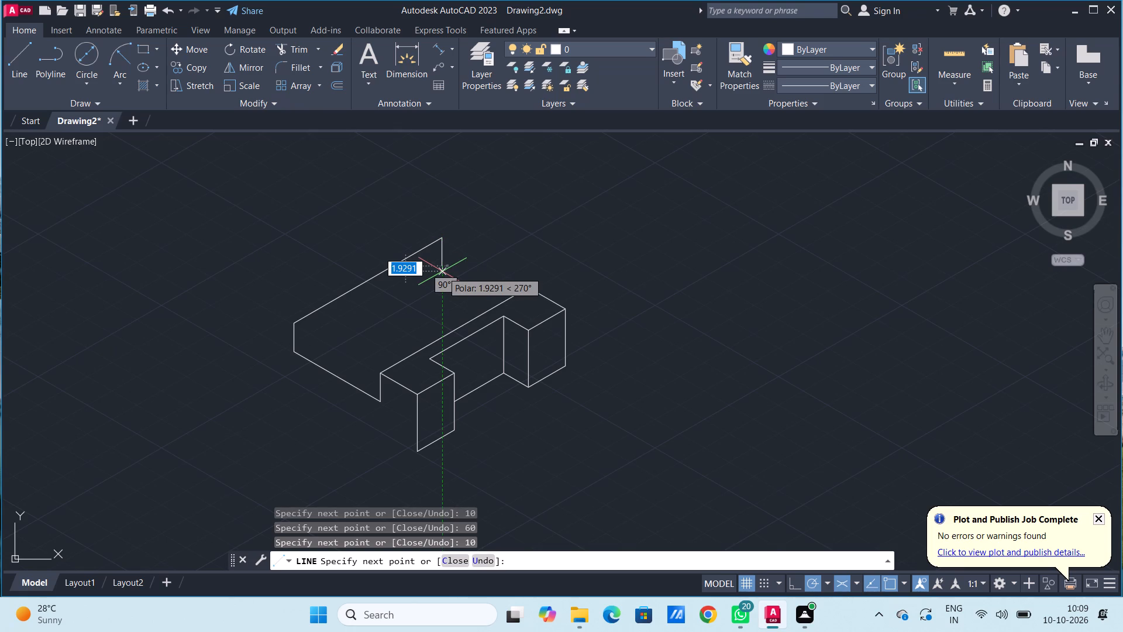
pyautogui.click(522, 312)
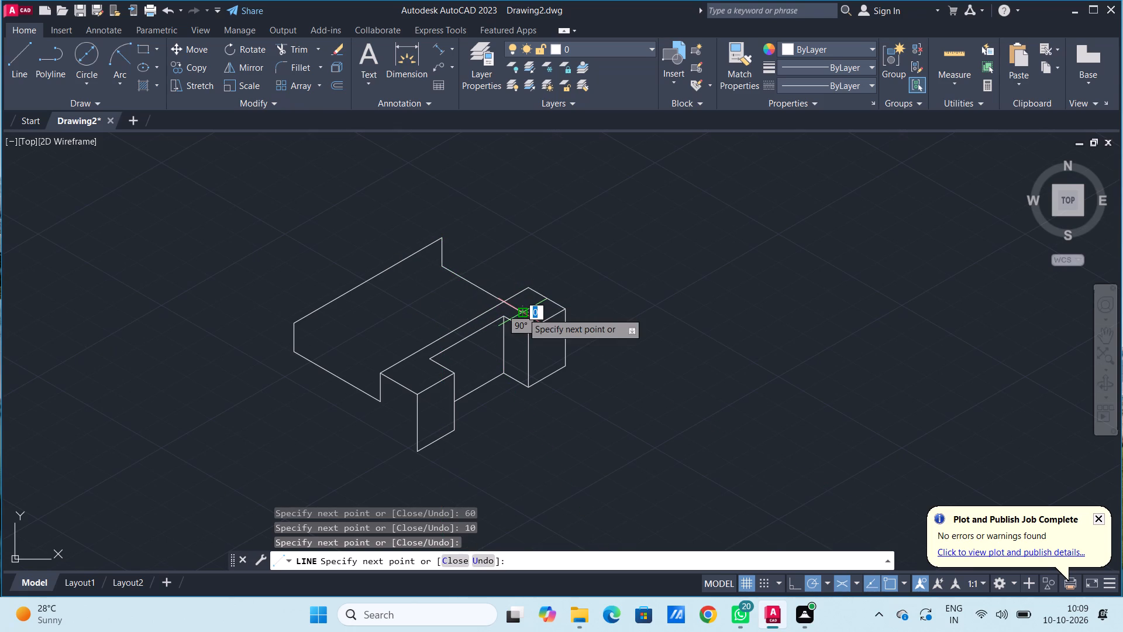
pyautogui.press('Escape')
pyautogui.press('Escape')
pyautogui.press('Escape')
pyautogui.press('Escape')
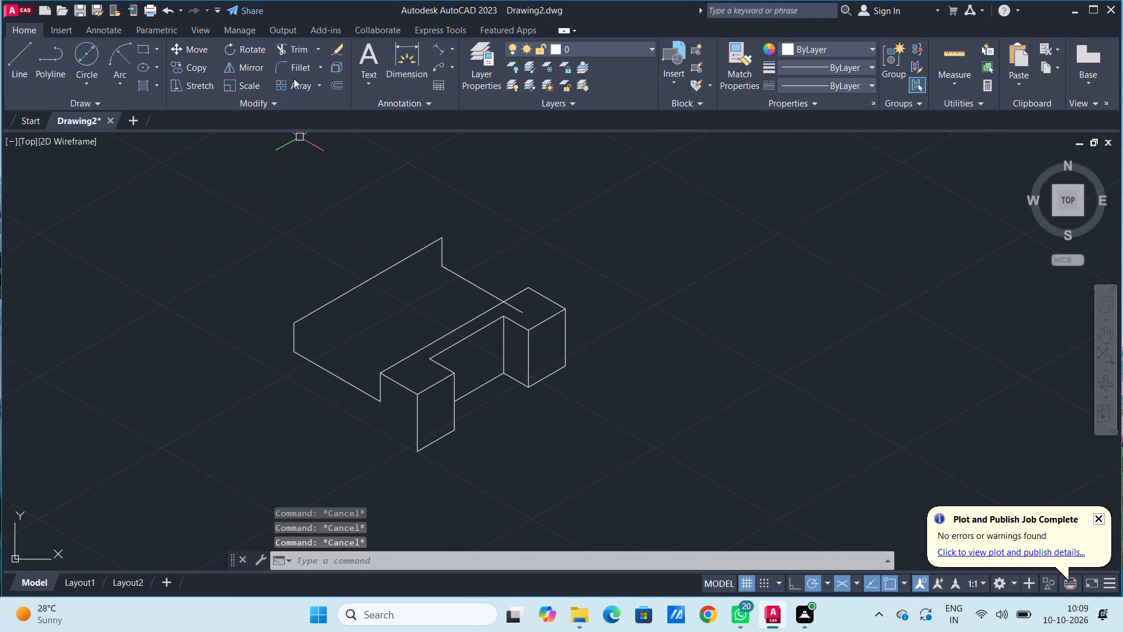
# Trim the end of the plate's far edge that overlaps the block's top face.
pyautogui.click(299, 50)
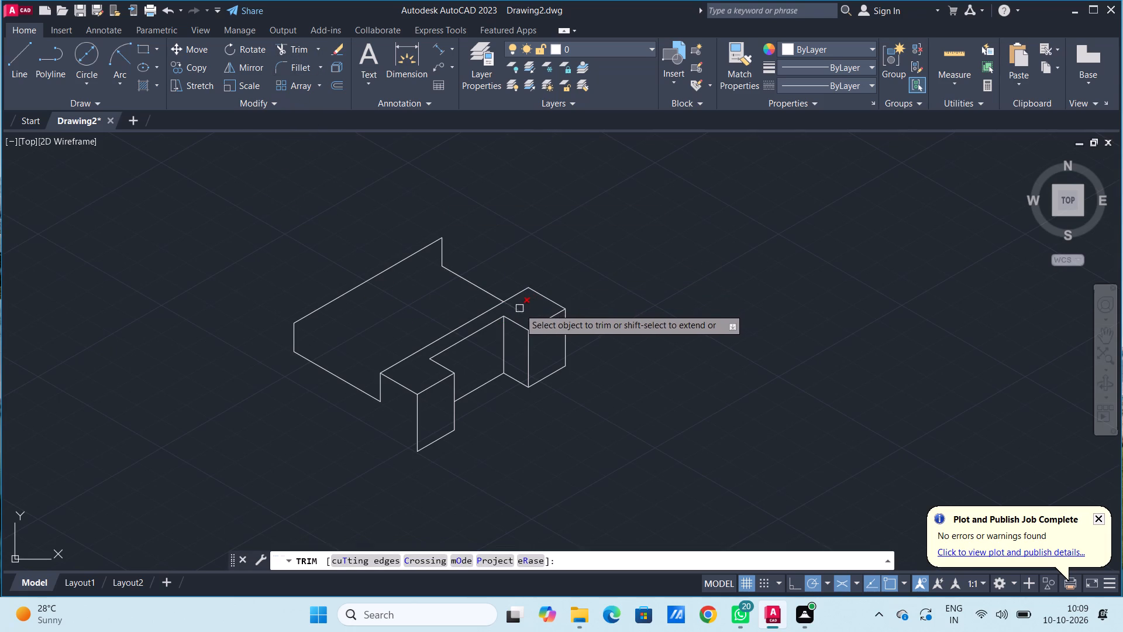
pyautogui.click(519, 308)
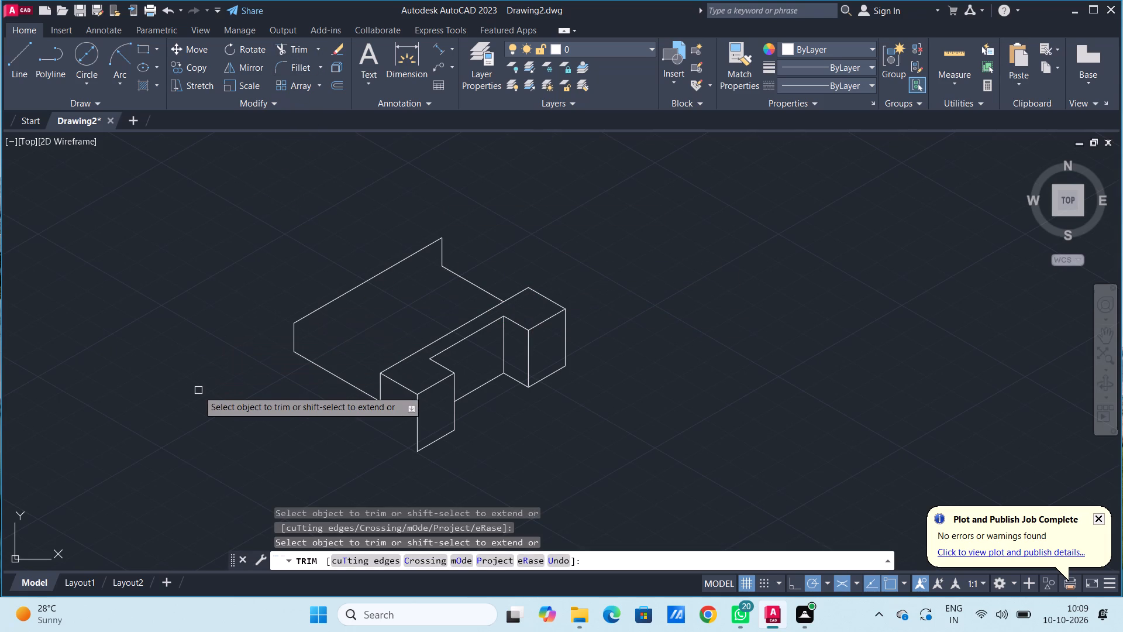
pyautogui.press('Escape')
pyautogui.press('Escape')
pyautogui.press('Escape')
pyautogui.press('Escape')
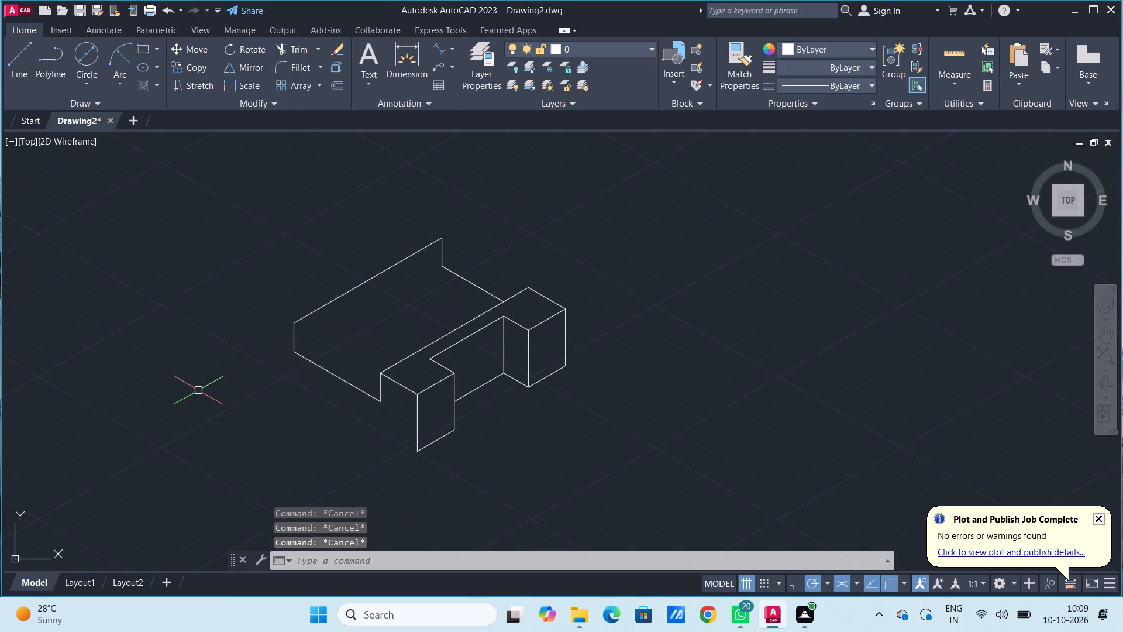
# Draw the plate's lower rear edge, 60 units at 30°, joining the bottom ends of its two 10-unit outer verticals.
pyautogui.write('l')
pyautogui.press('space')
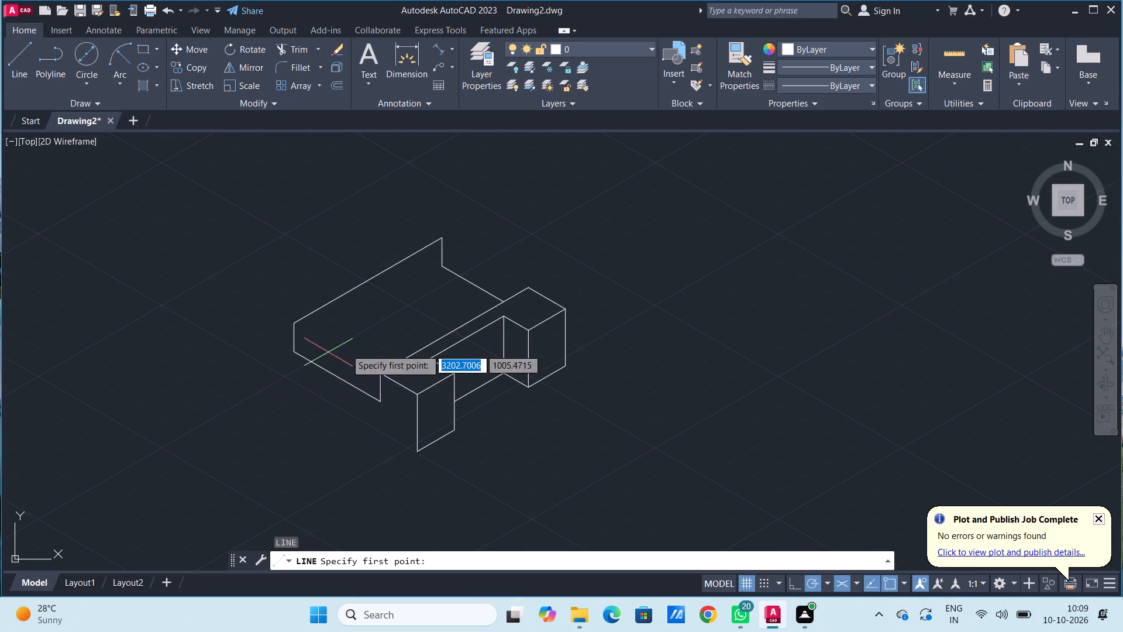
pyautogui.click(295, 351)
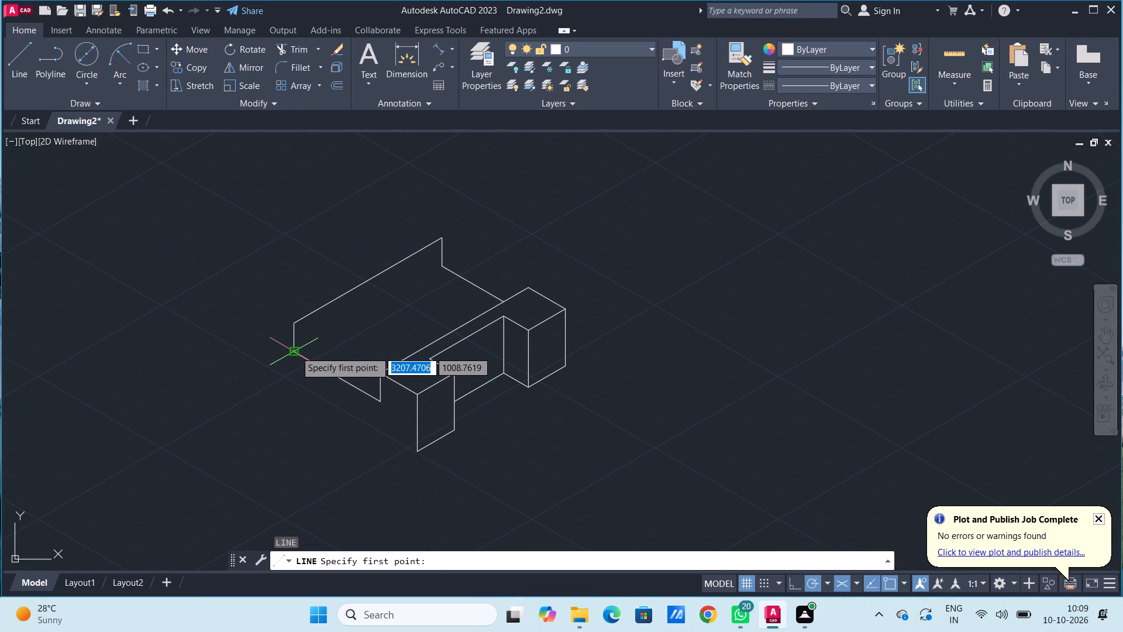
pyautogui.click(439, 269)
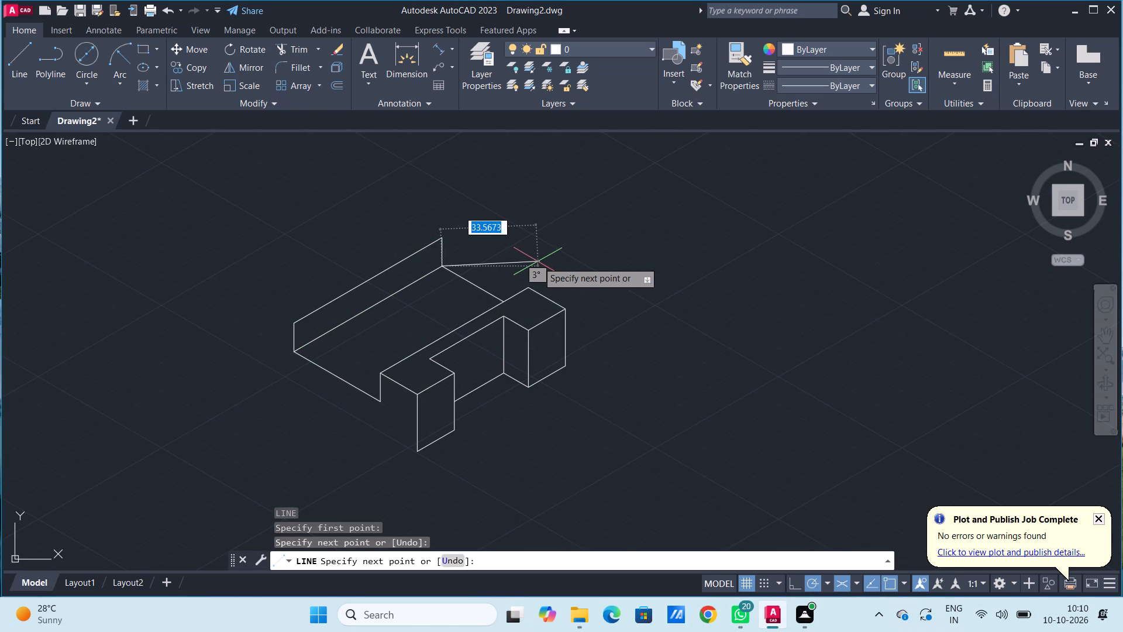
pyautogui.press('space')
# Draw two lines from the far front corner of the block's top face: 76 units at 150°, then 30 units at 210°.
pyautogui.scroll(3, 538, 262)
pyautogui.scroll(-4, 498, 287)
pyautogui.moveTo(522, 286); pyautogui.dragTo(699, 277, button='middle')
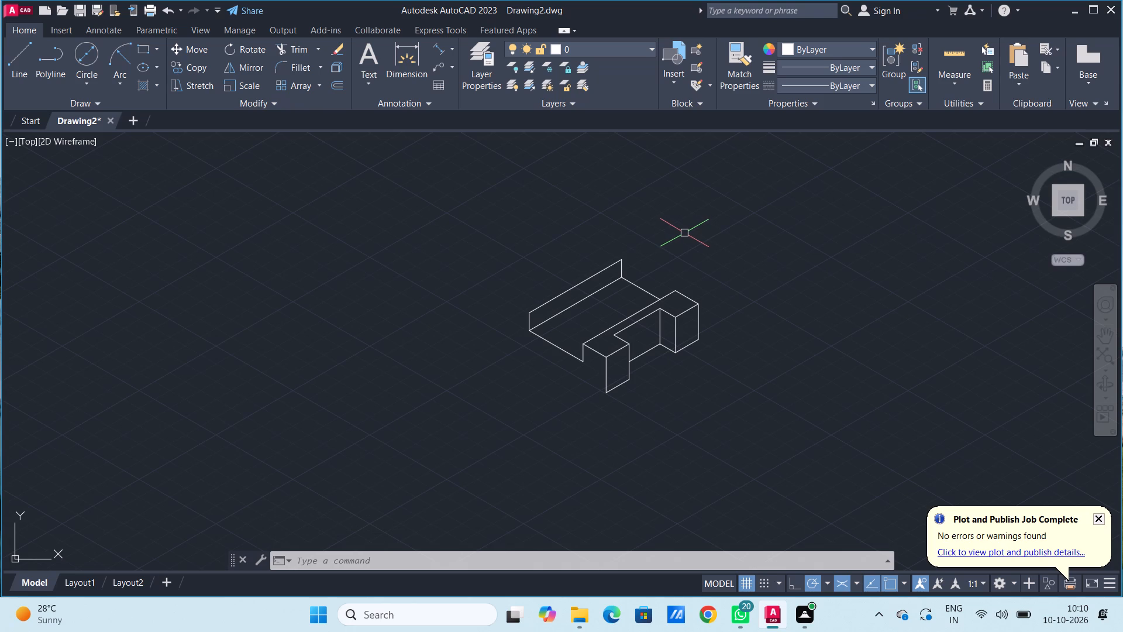
pyautogui.scroll(1, 644, 224)
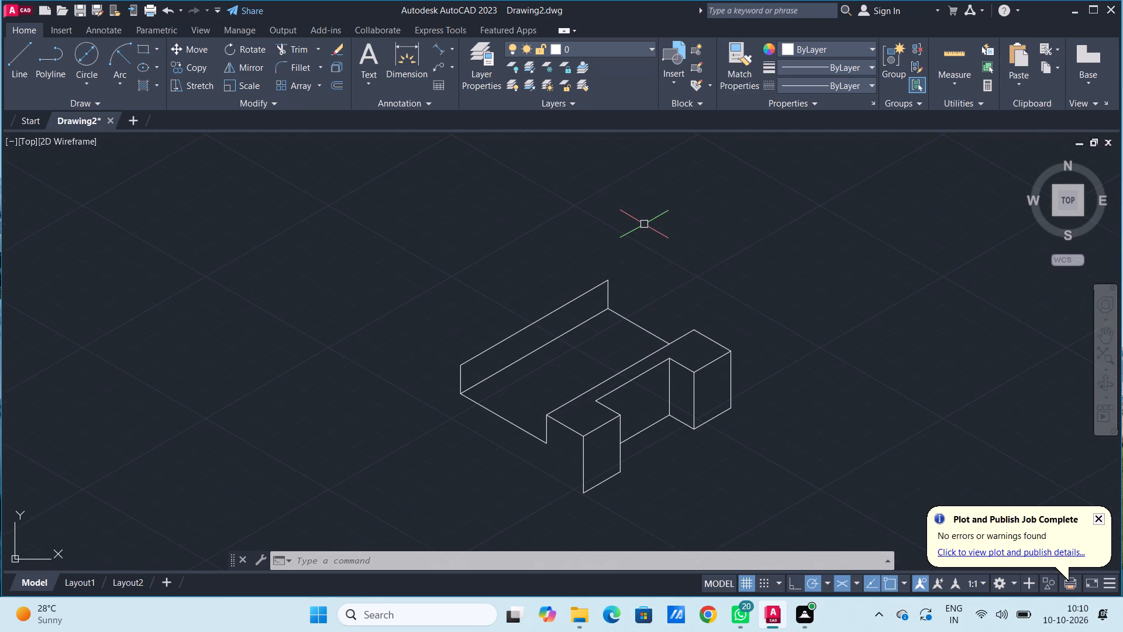
pyautogui.scroll(-1, 644, 224)
pyautogui.moveTo(647, 225); pyautogui.dragTo(659, 238, button='middle')
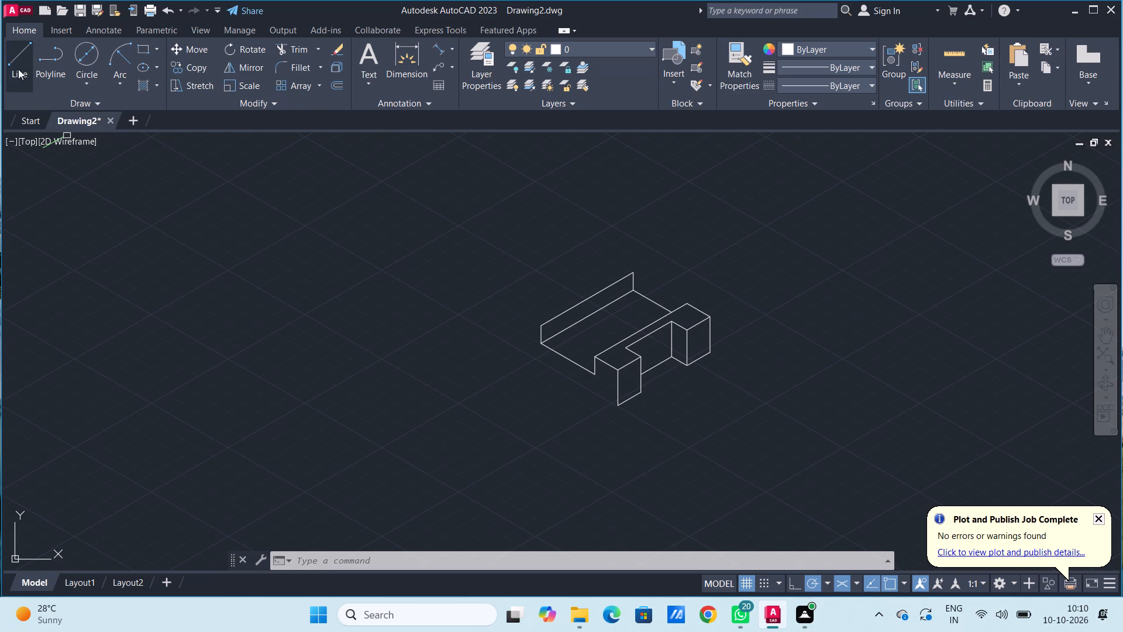
pyautogui.click(16, 61)
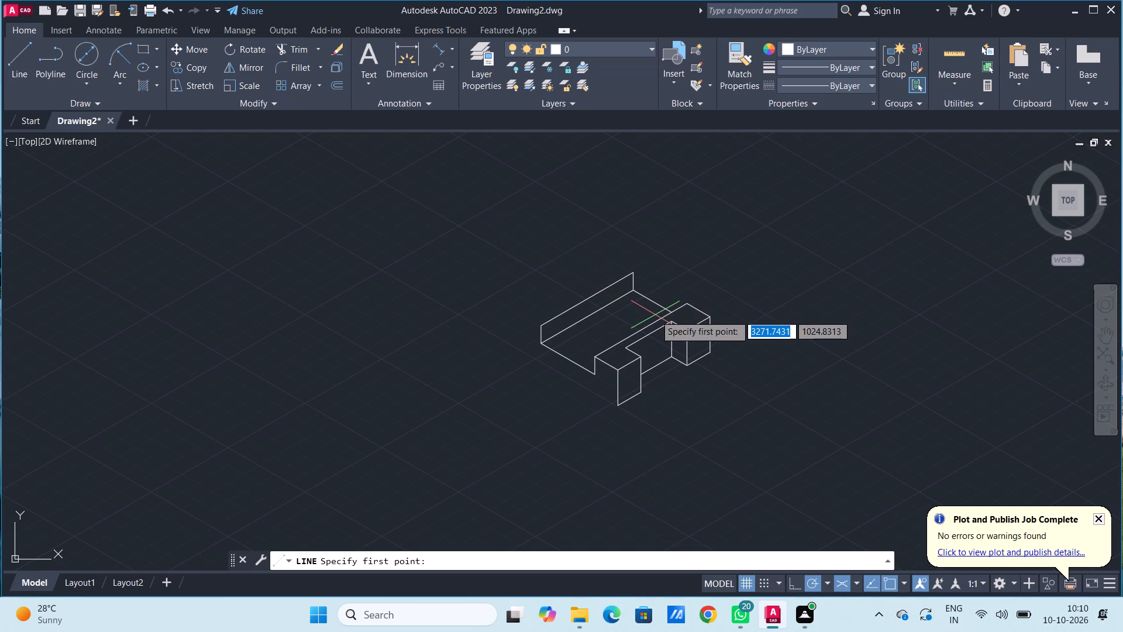
pyautogui.click(711, 316)
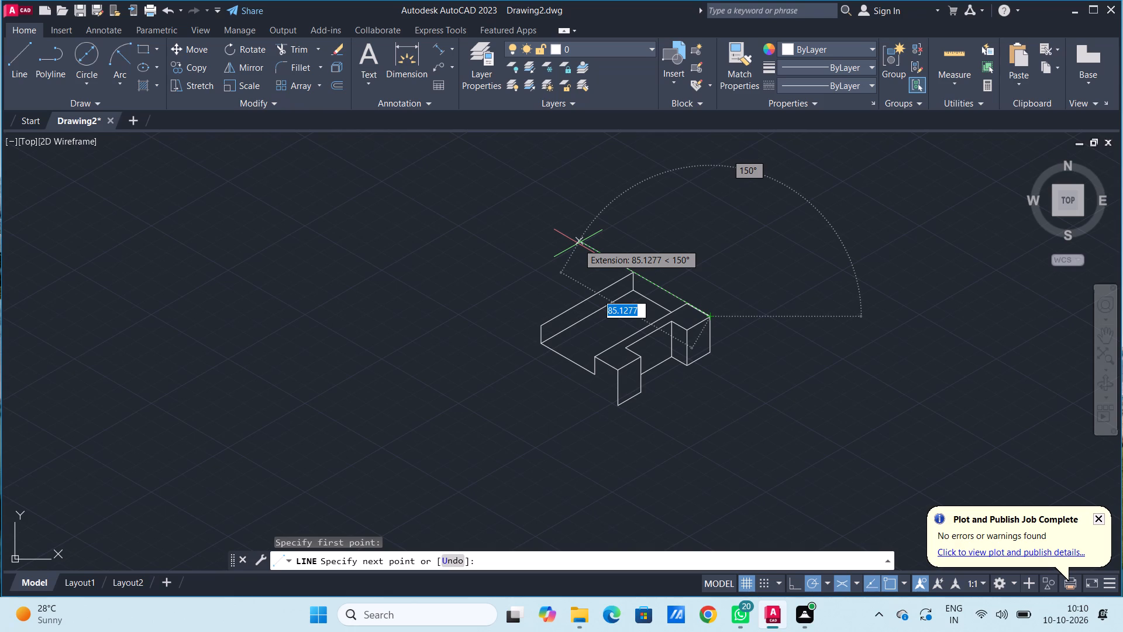
pyautogui.write('76')
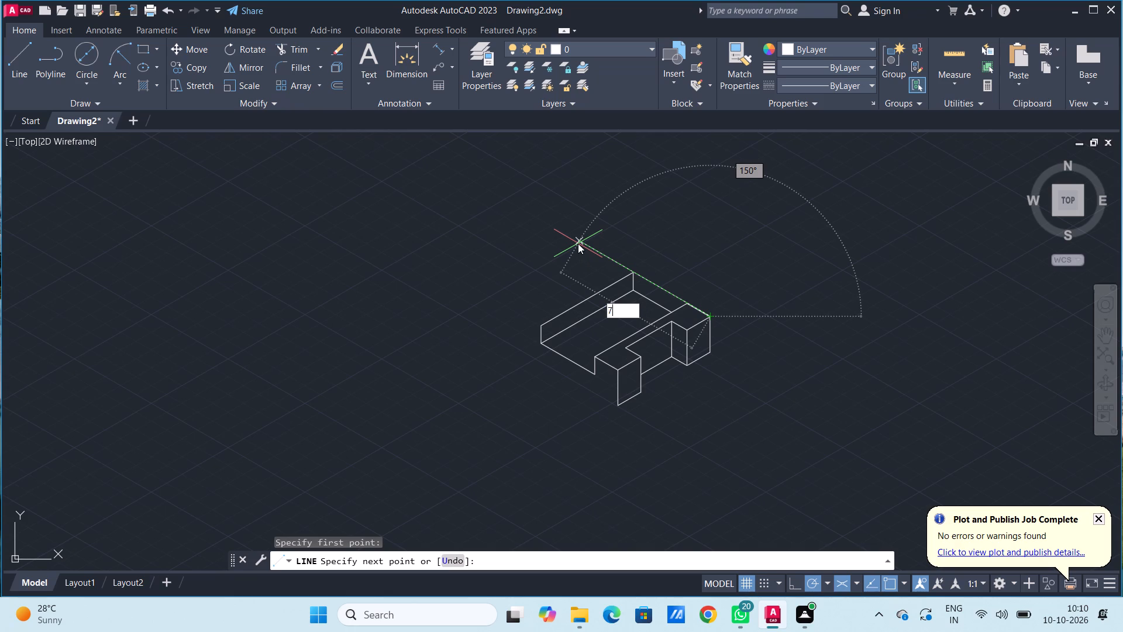
pyautogui.press('Return')
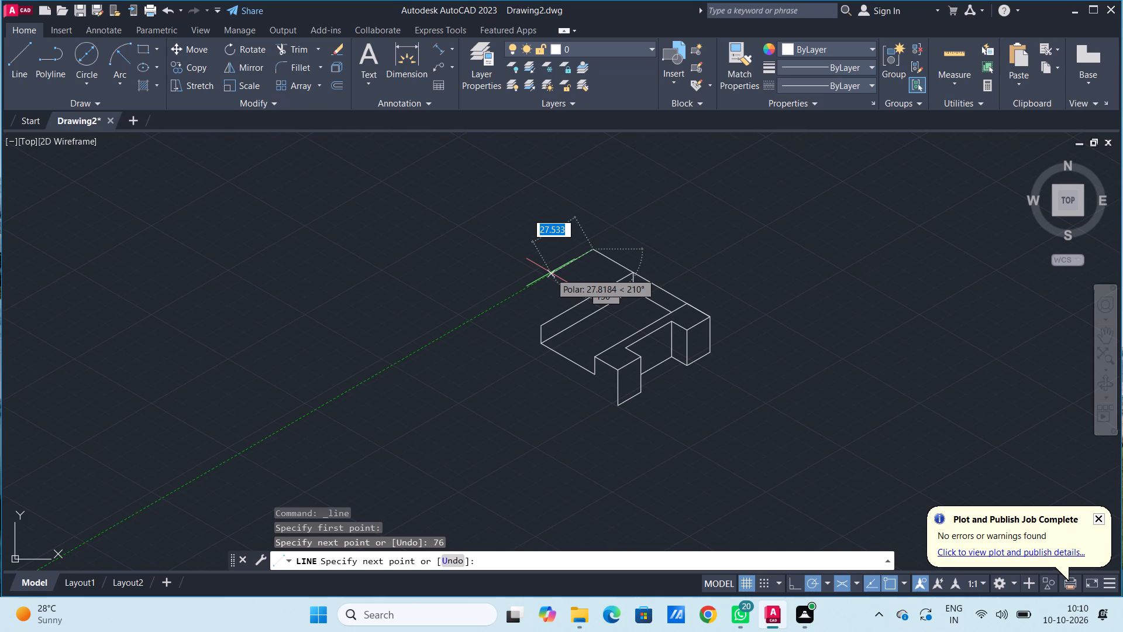
pyautogui.write('30')
pyautogui.press('Return')
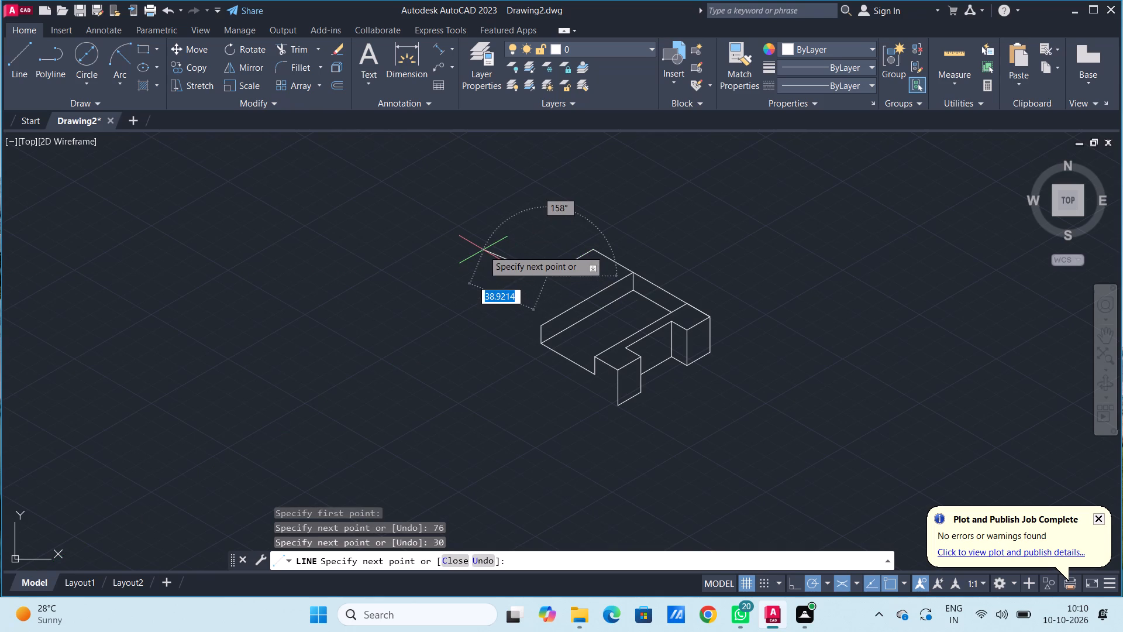
pyautogui.press('Escape')
pyautogui.press('Escape')
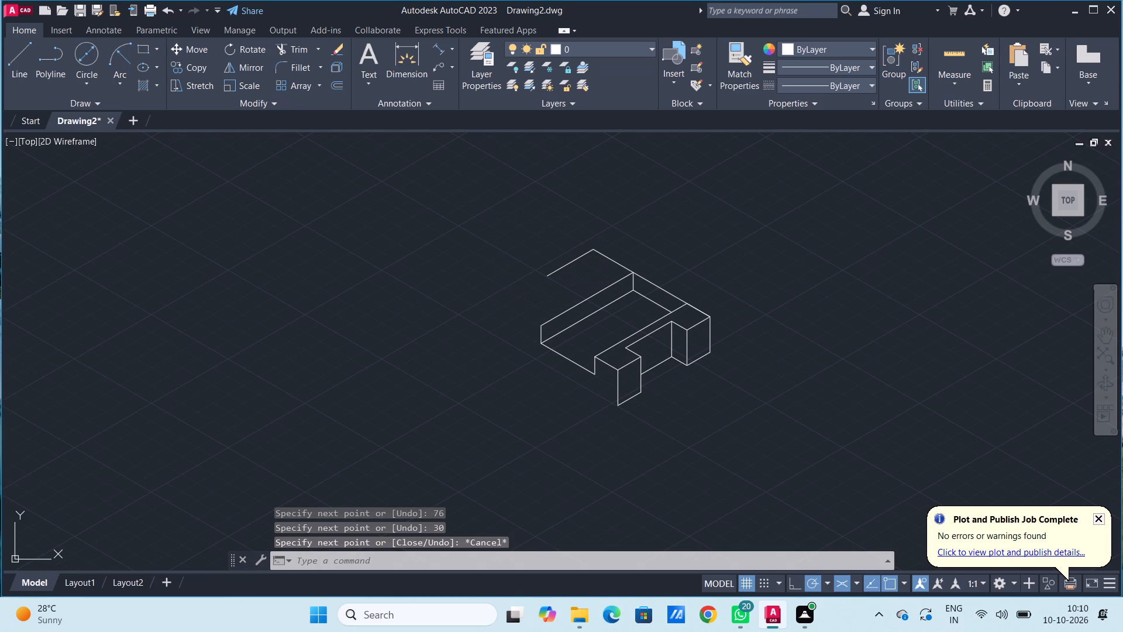
pyautogui.press('Escape')
pyautogui.press('Escape')
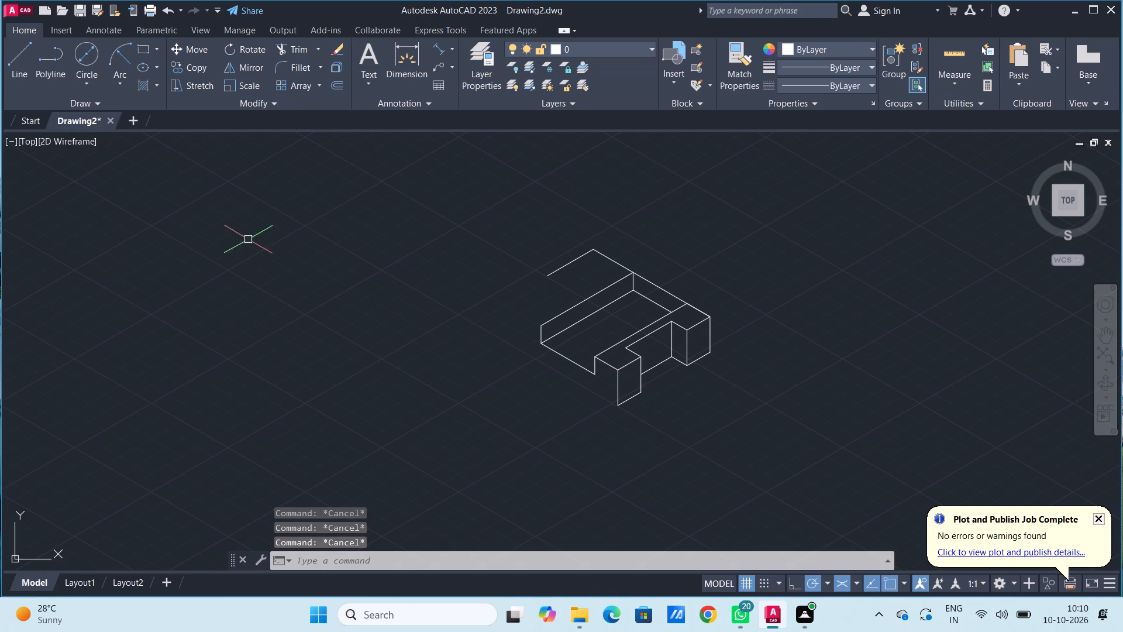
# Draw an isocircle centred on the free end of the 30-unit line, with its radius reaching the line's other end.
pyautogui.write('el')
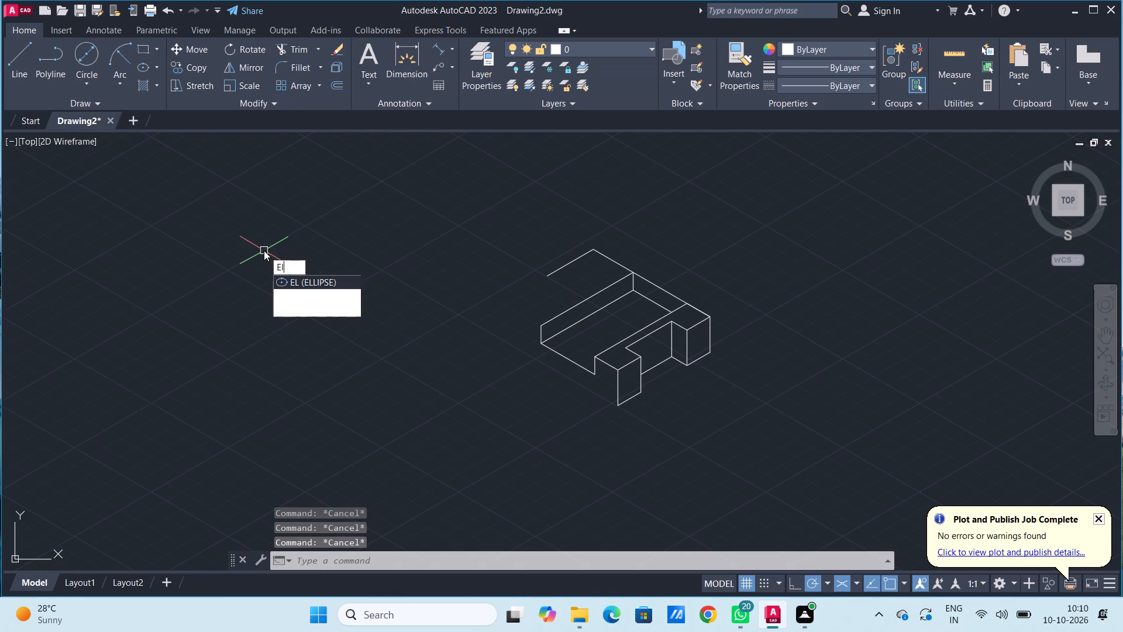
pyautogui.press('Return')
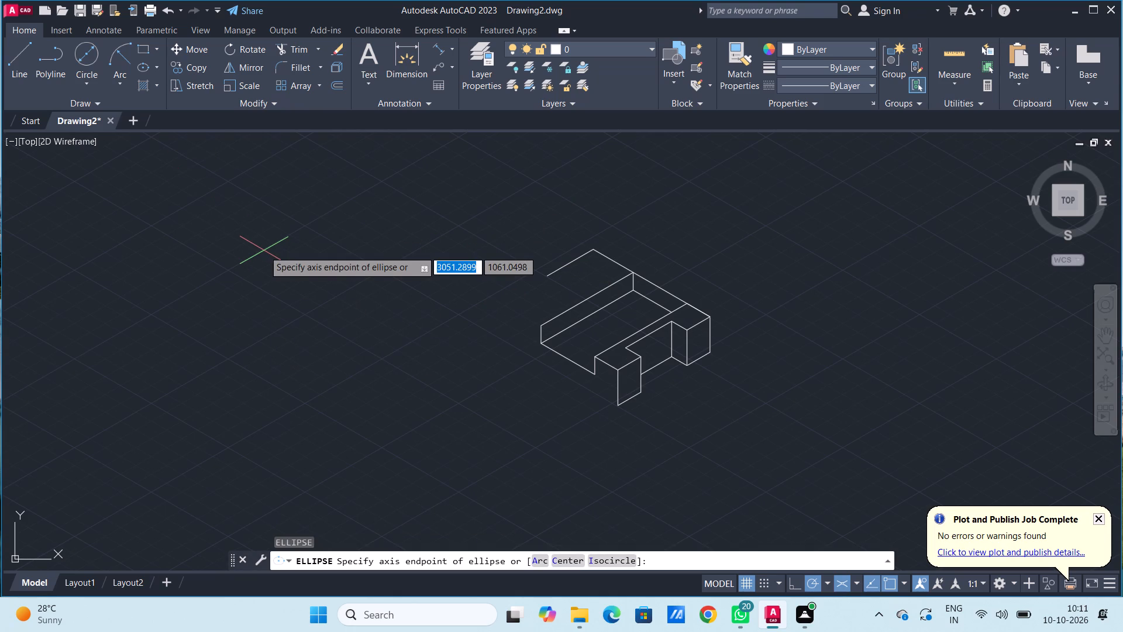
pyautogui.click(607, 561)
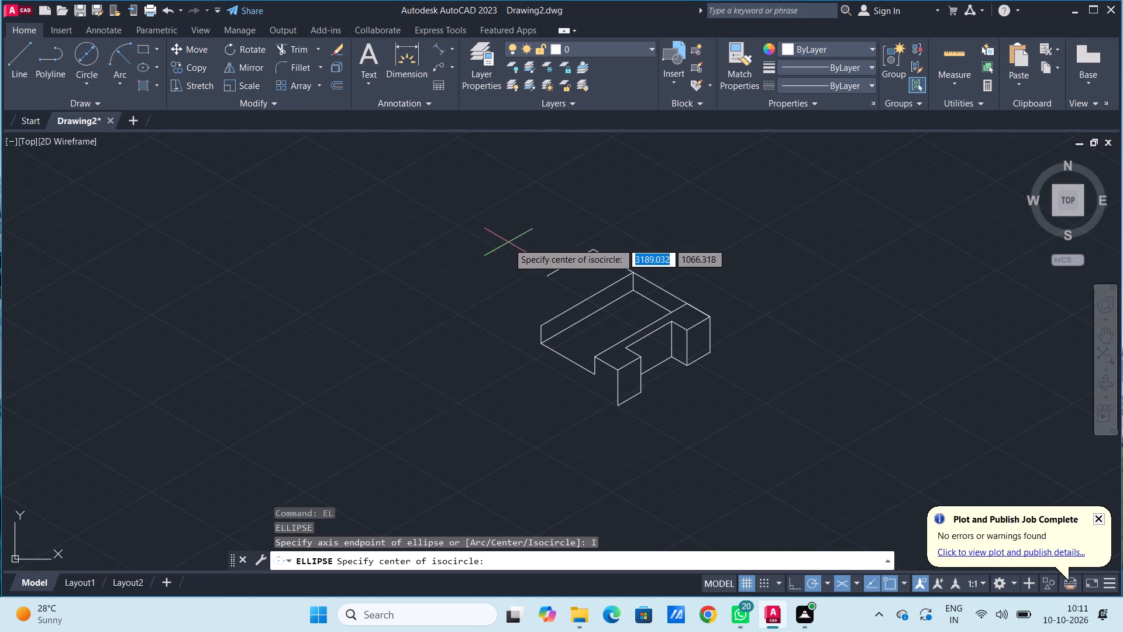
pyautogui.click(547, 277)
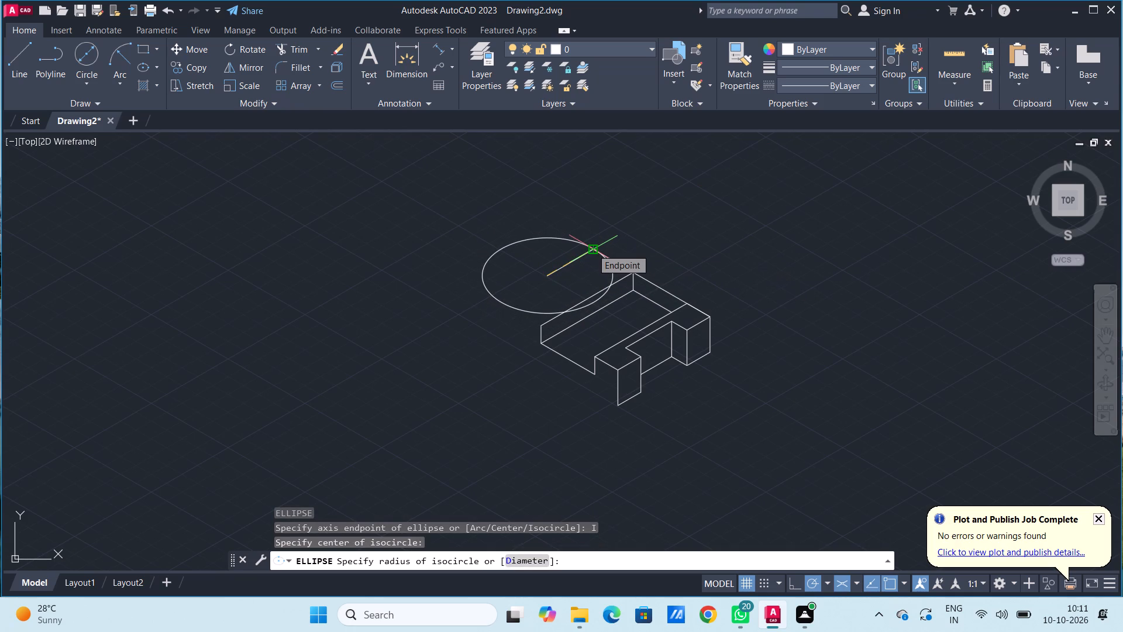
pyautogui.click(592, 249)
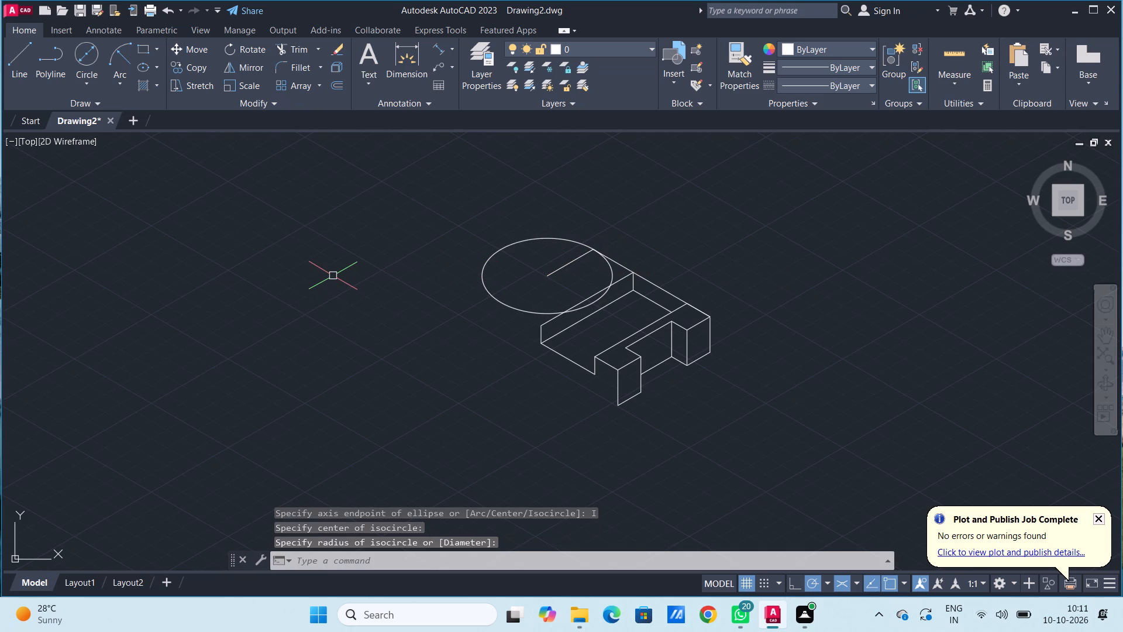
# Draw a concentric isocircle of radius 13 at the large isocircle's centre.
pyautogui.press('space')
pyautogui.click(614, 557)
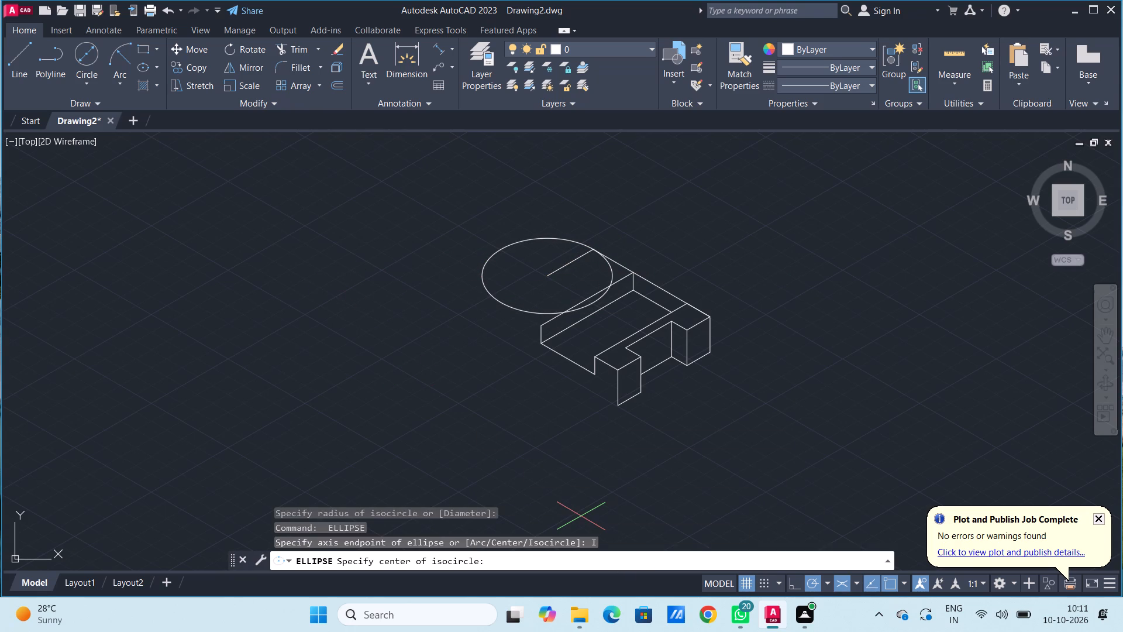
pyautogui.click(545, 274)
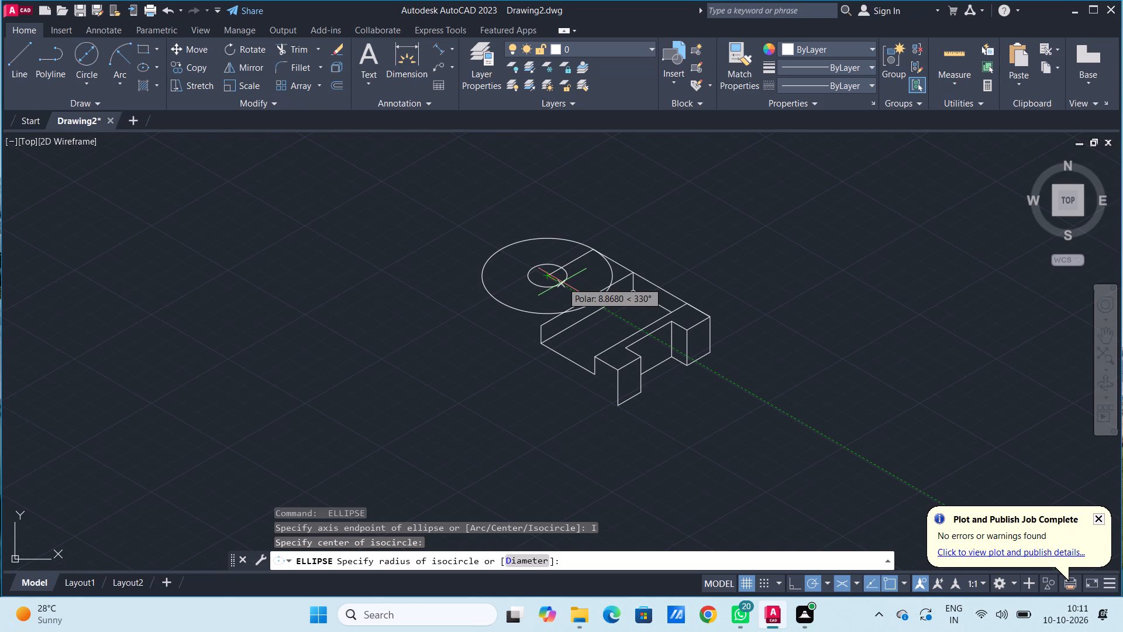
pyautogui.write('13')
pyautogui.press('Return')
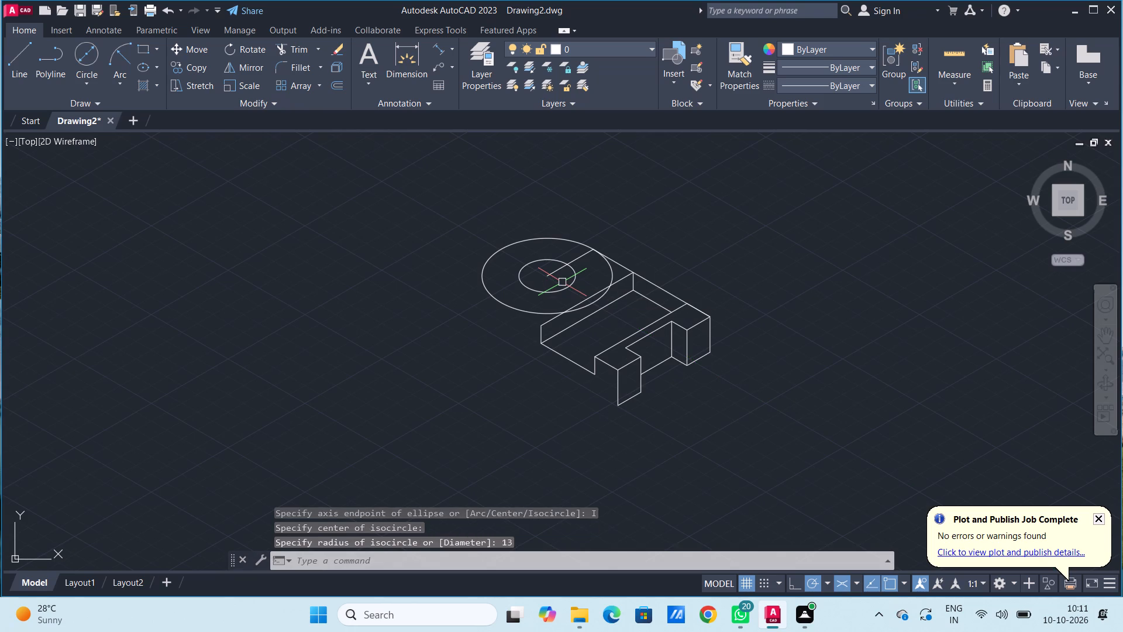
pyautogui.press('Escape')
pyautogui.press('Escape')
pyautogui.press('Escape')
pyautogui.press('Escape')
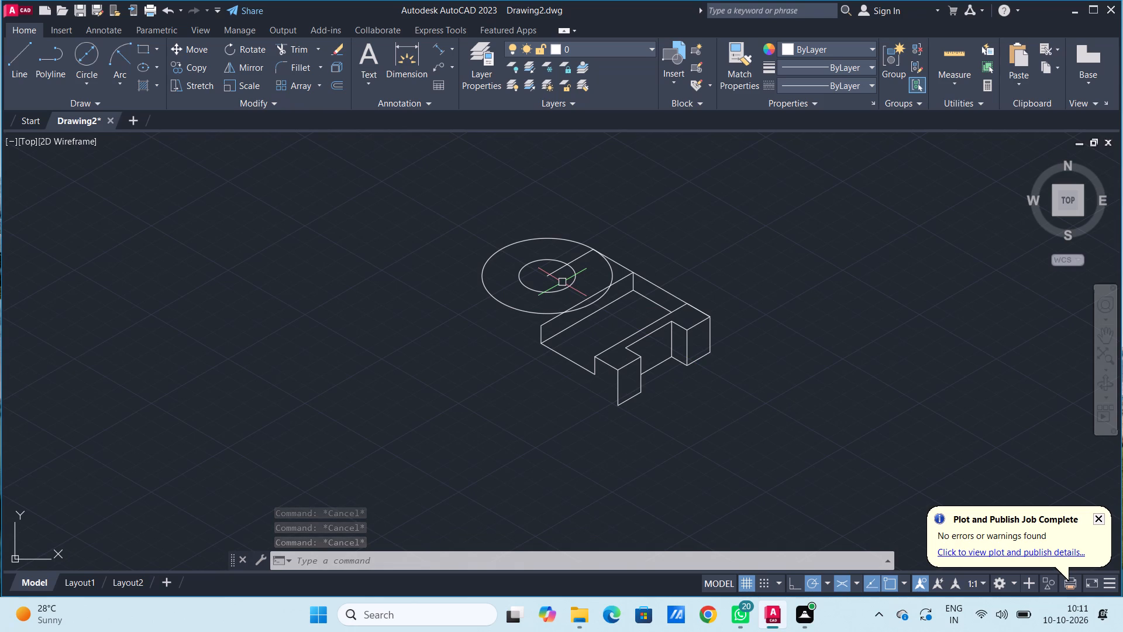
# Trim the 76-unit line between plate and block, the large isocircle's arc below the plate's upper edge, and the whole 30-unit centre line.
pyautogui.click(286, 51)
pyautogui.click(667, 291)
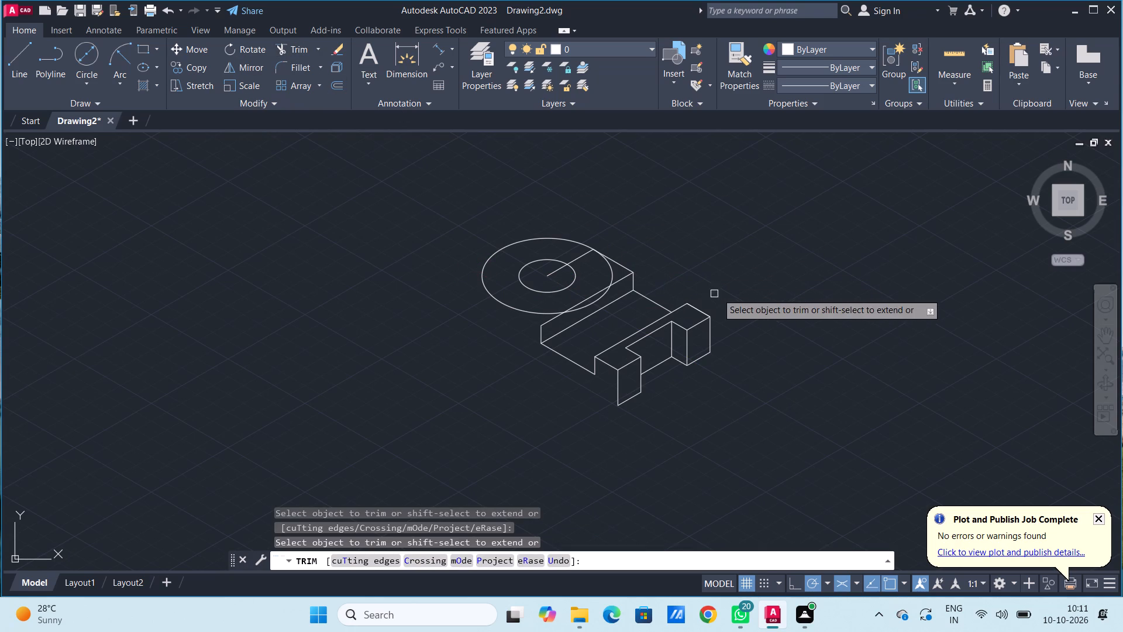
pyautogui.scroll(2, 598, 313)
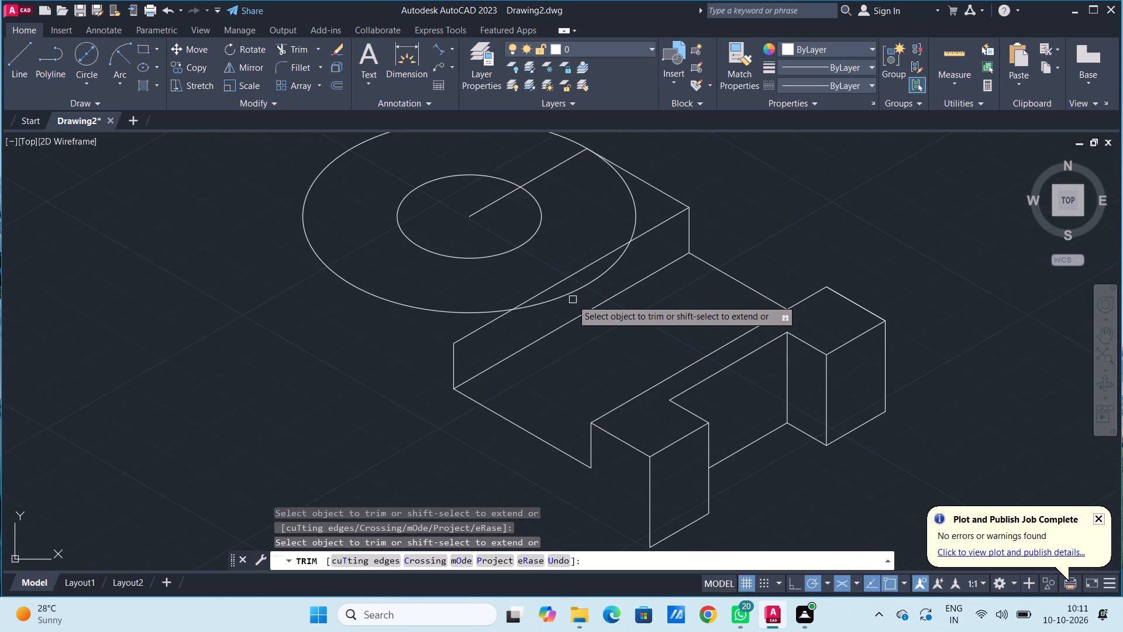
pyautogui.click(564, 298)
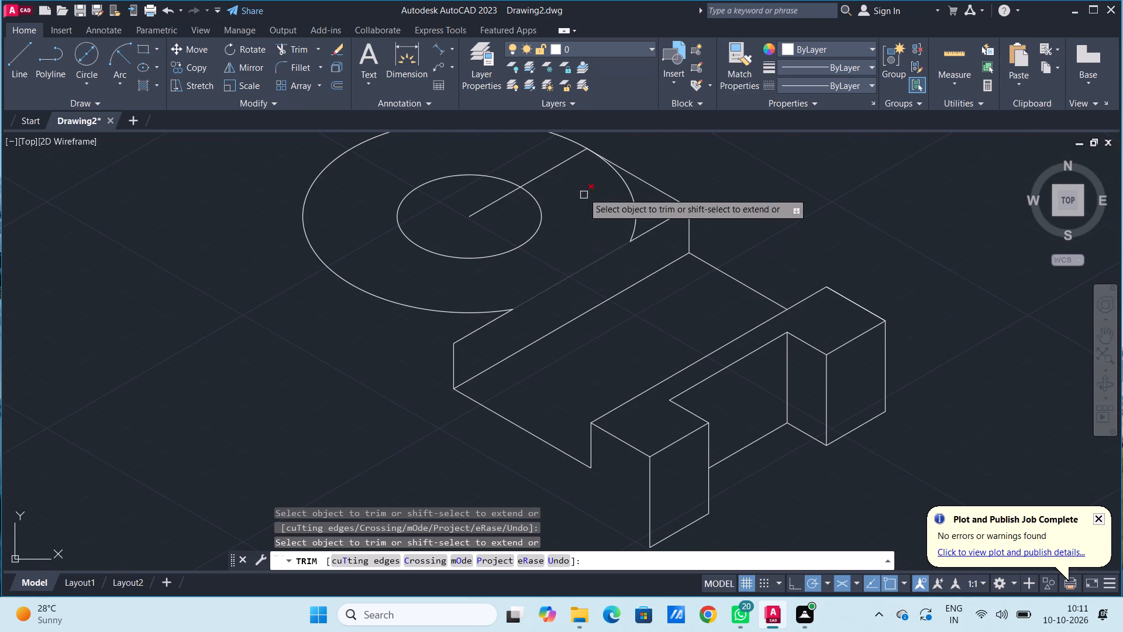
pyautogui.click(561, 166)
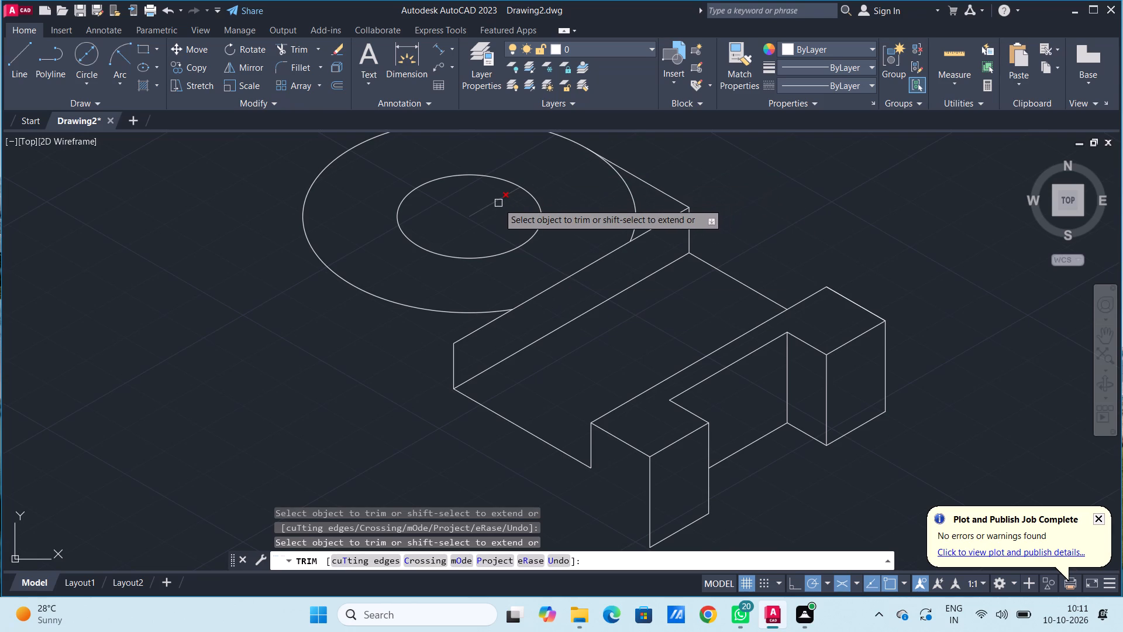
pyautogui.click(498, 203)
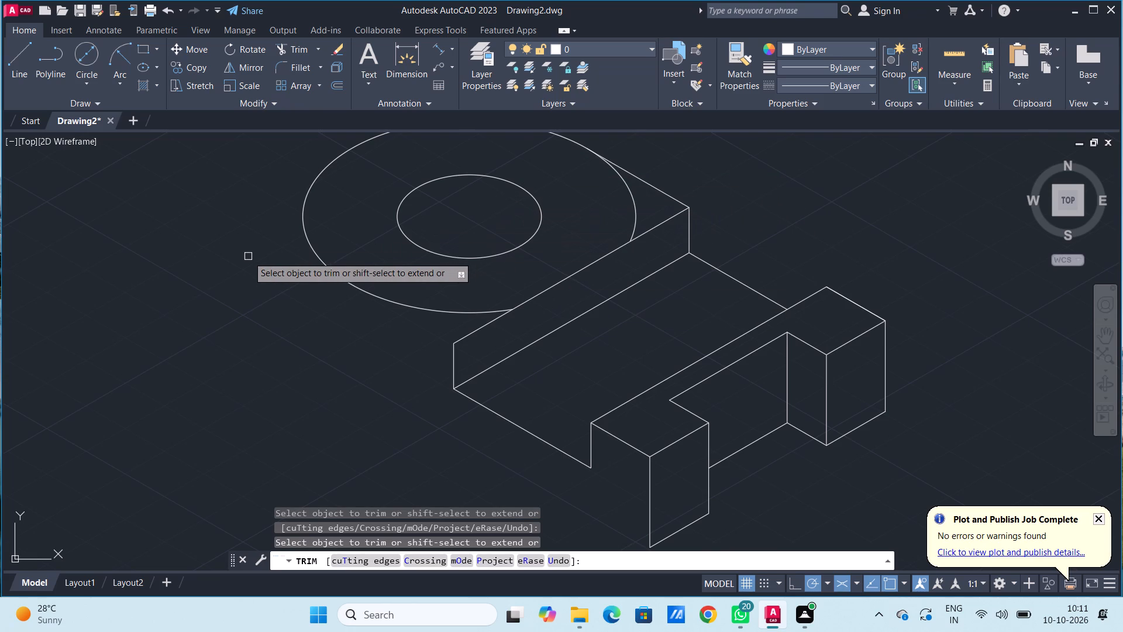
pyautogui.scroll(-1, 248, 256)
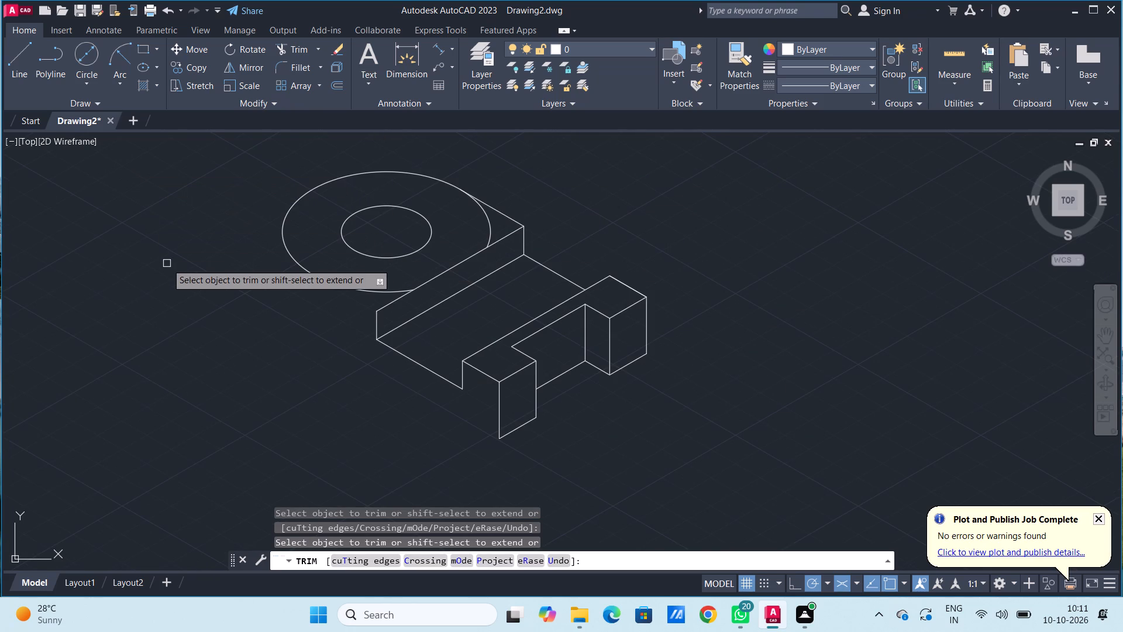
pyautogui.press('Escape')
# Draw a line about 26 units long at 330° from the large isocircle, 210° from its centre, to the plate's near upper corner.
pyautogui.click(20, 54)
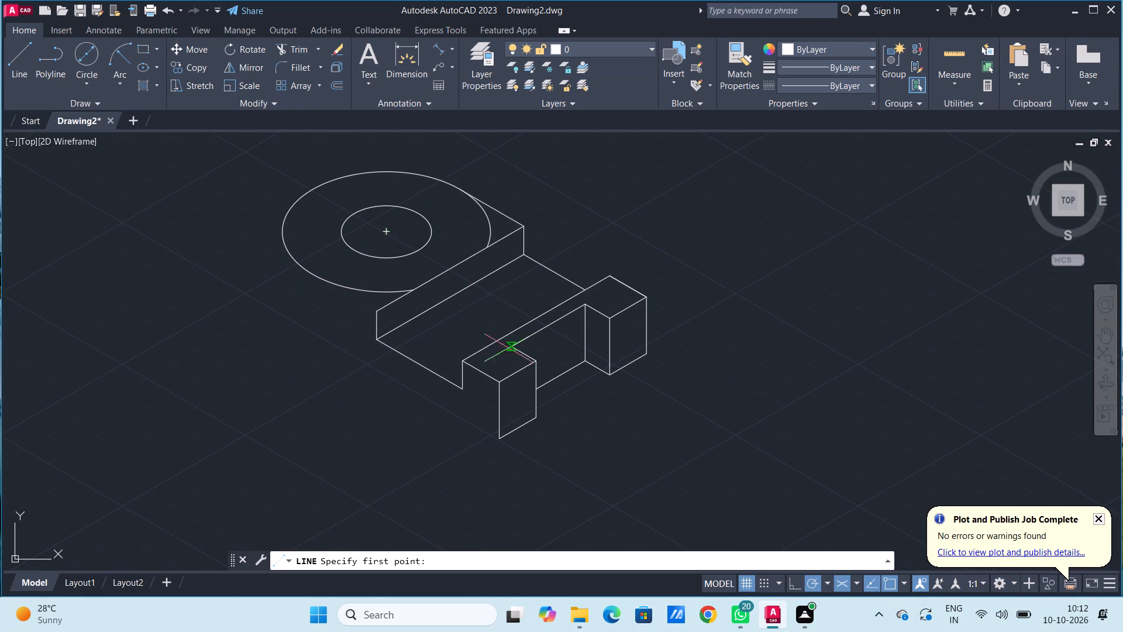
pyautogui.click(826, 587)
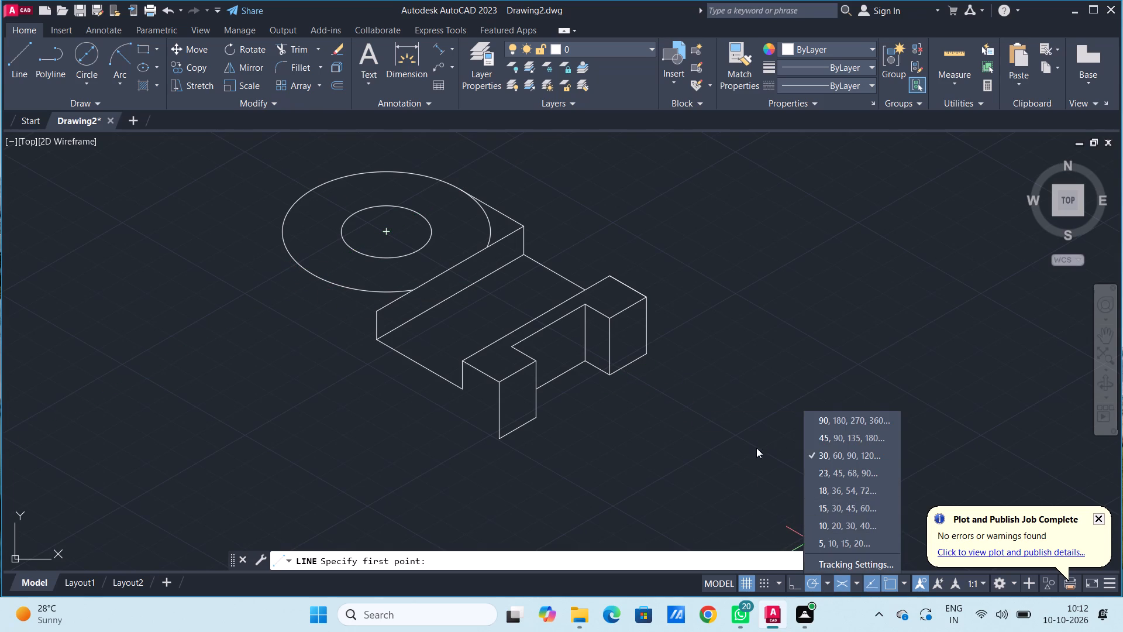
pyautogui.click(740, 456)
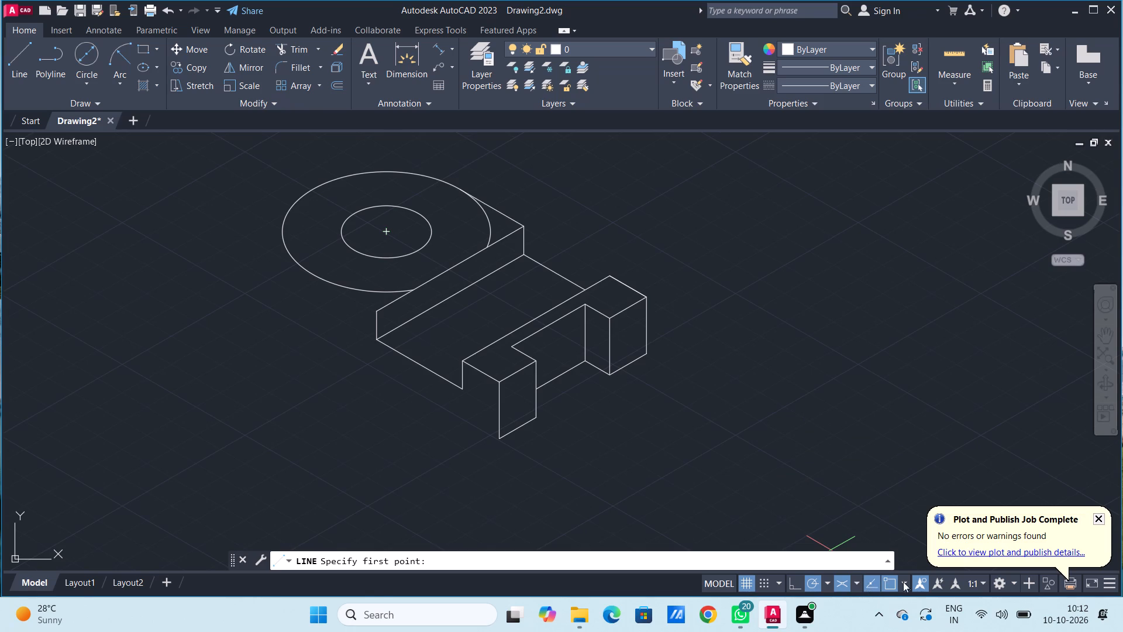
pyautogui.click(901, 584)
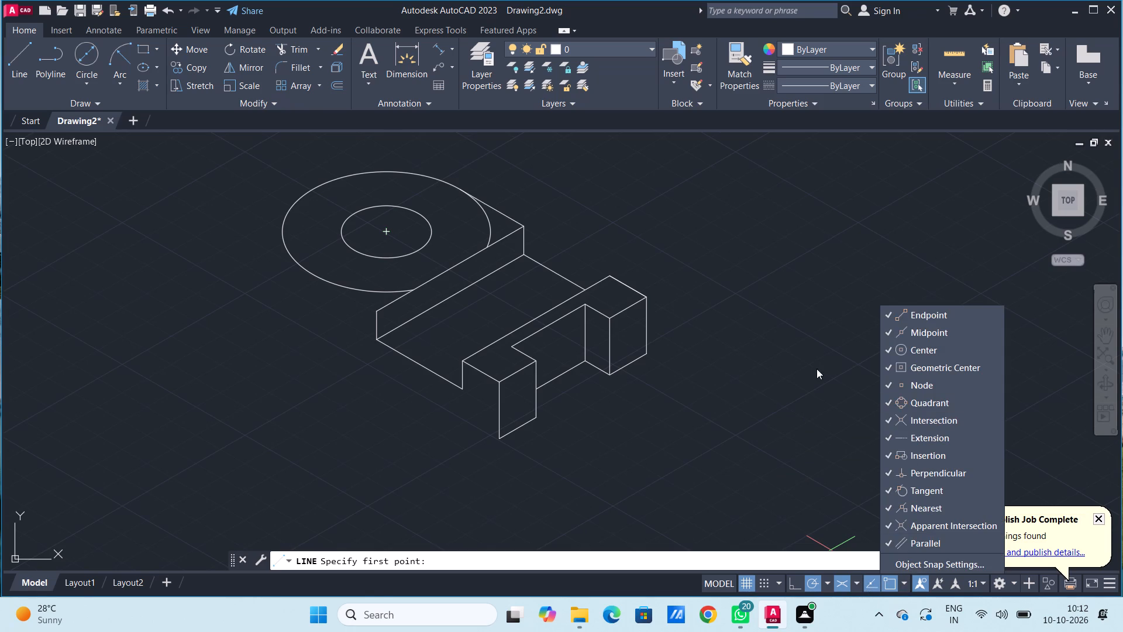
pyautogui.click(285, 372)
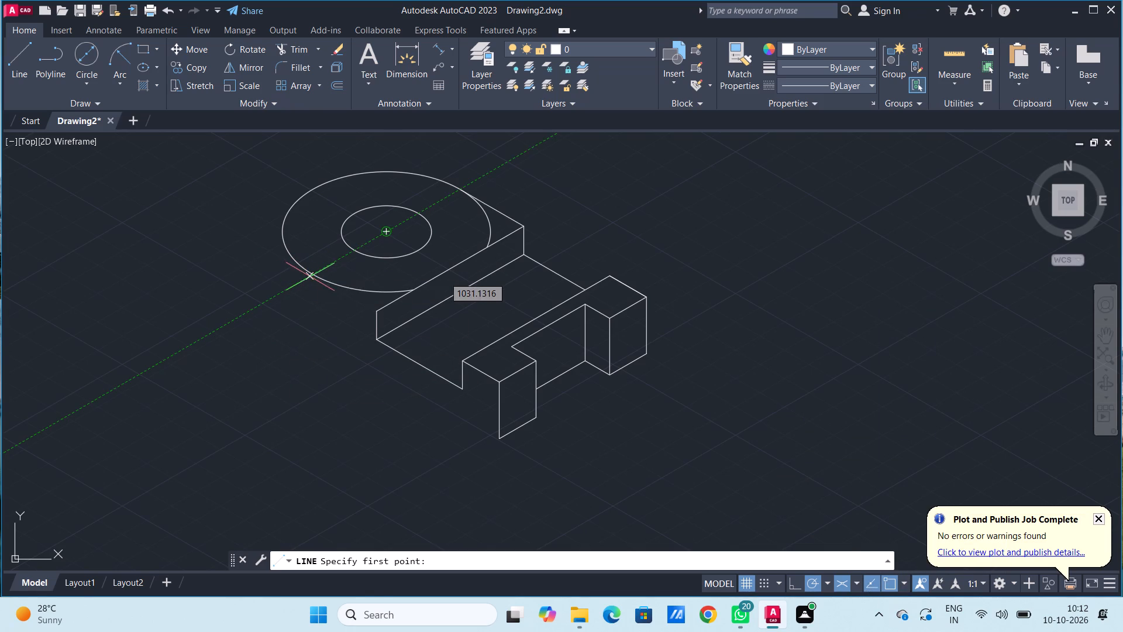
pyautogui.click(310, 277)
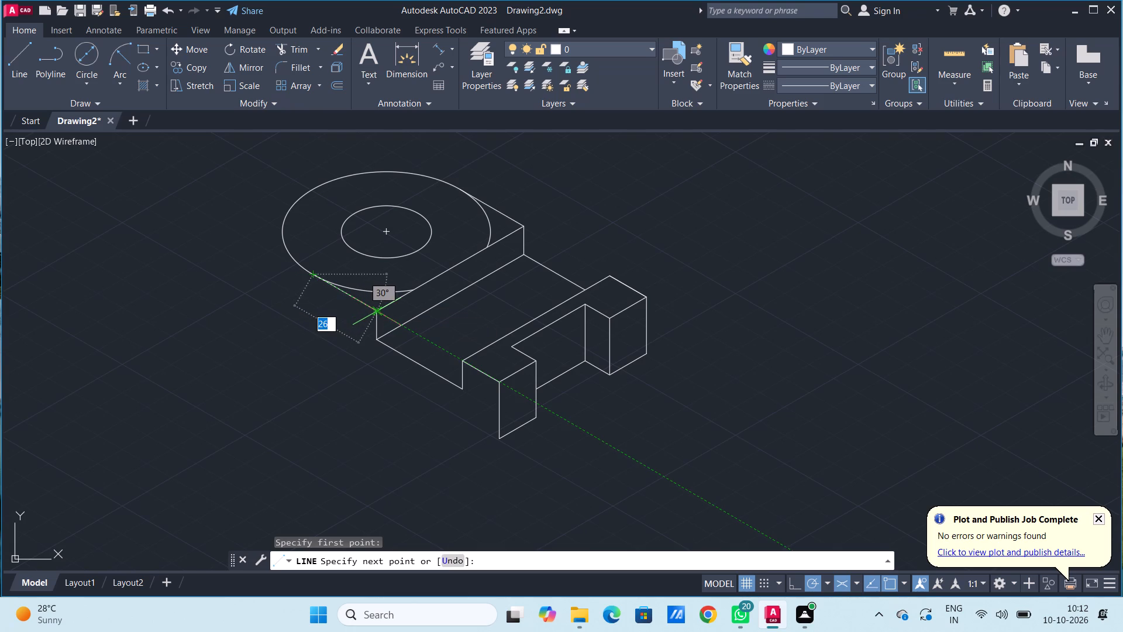
pyautogui.click(377, 314)
pyautogui.press('Escape')
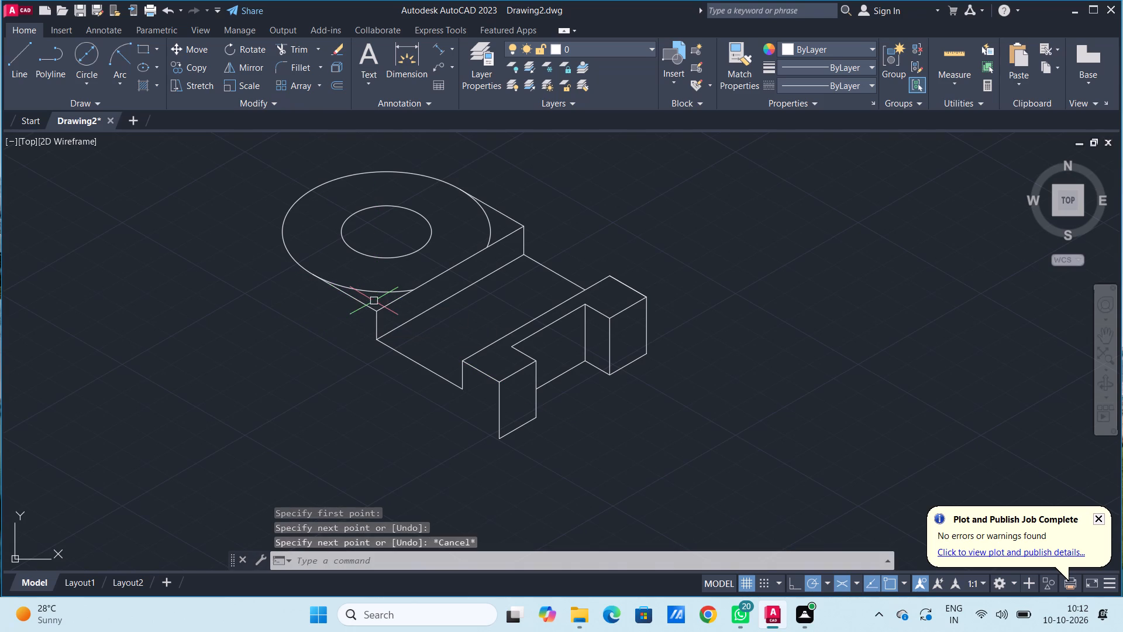
pyautogui.press('Escape')
pyautogui.press('Escape')
pyautogui.press('Escape')
pyautogui.press('Escape')
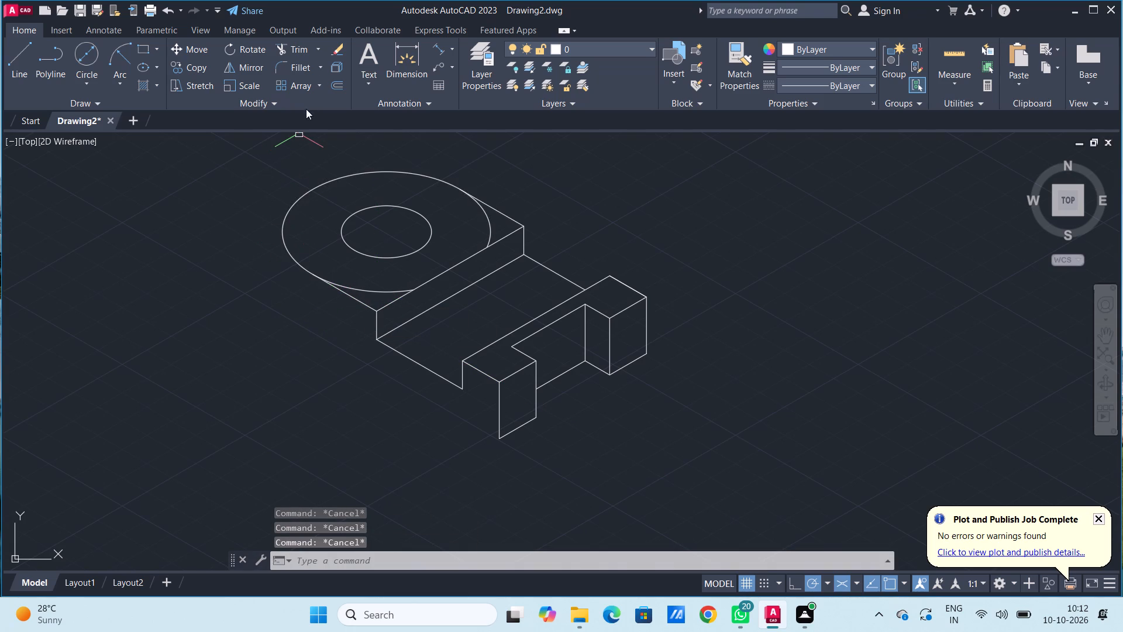
# Trim the large isocircle's two remaining arcs inside the plate, between its tangent edges and the plate's front upper edge.
pyautogui.click(298, 48)
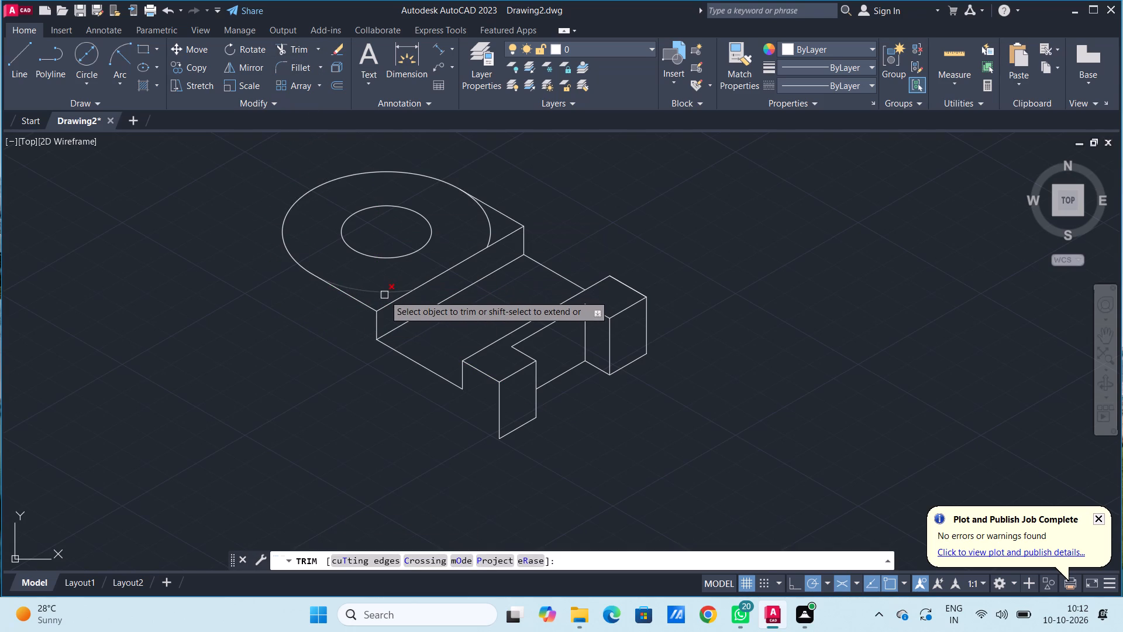
pyautogui.click(384, 296)
pyautogui.click(381, 290)
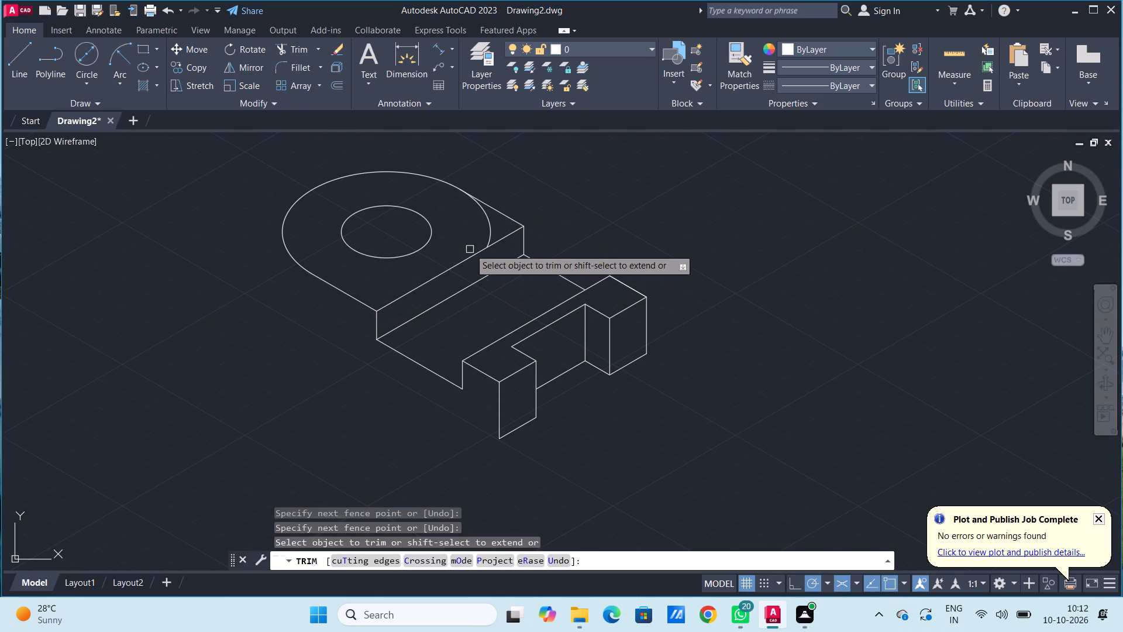
pyautogui.click(493, 229)
# Examine up close where the rounded end's arc meets the plate's two straight side edges.
pyautogui.scroll(-3, 353, 250)
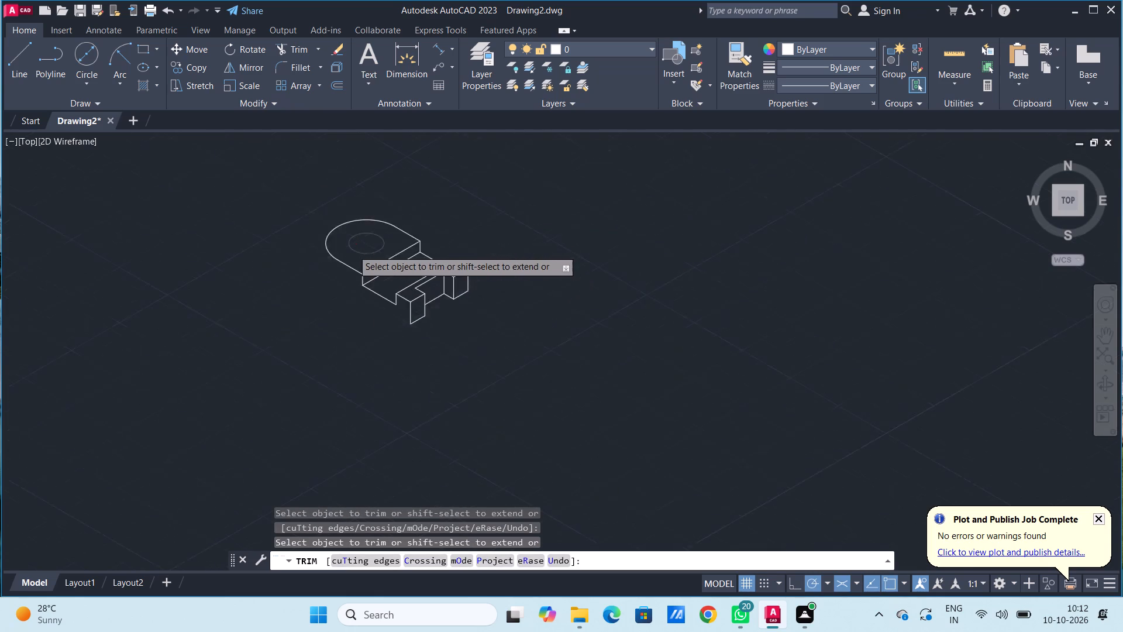
pyautogui.scroll(-1, 353, 250)
pyautogui.scroll(3, 384, 241)
pyautogui.scroll(2, 204, 283)
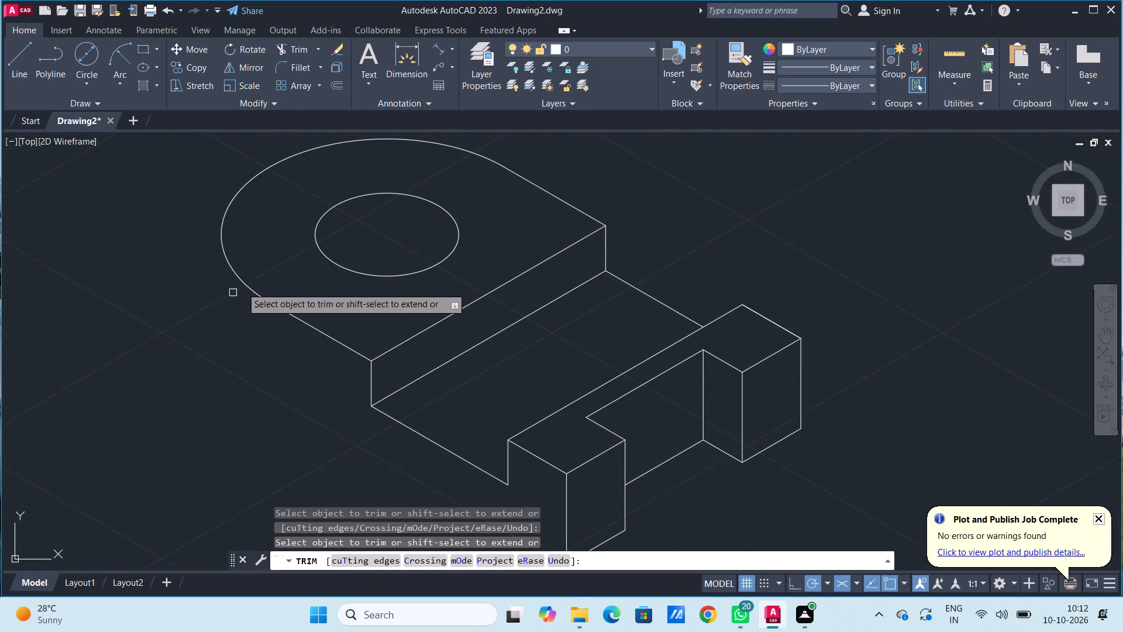
pyautogui.scroll(6, 266, 288)
pyautogui.scroll(-4, 292, 322)
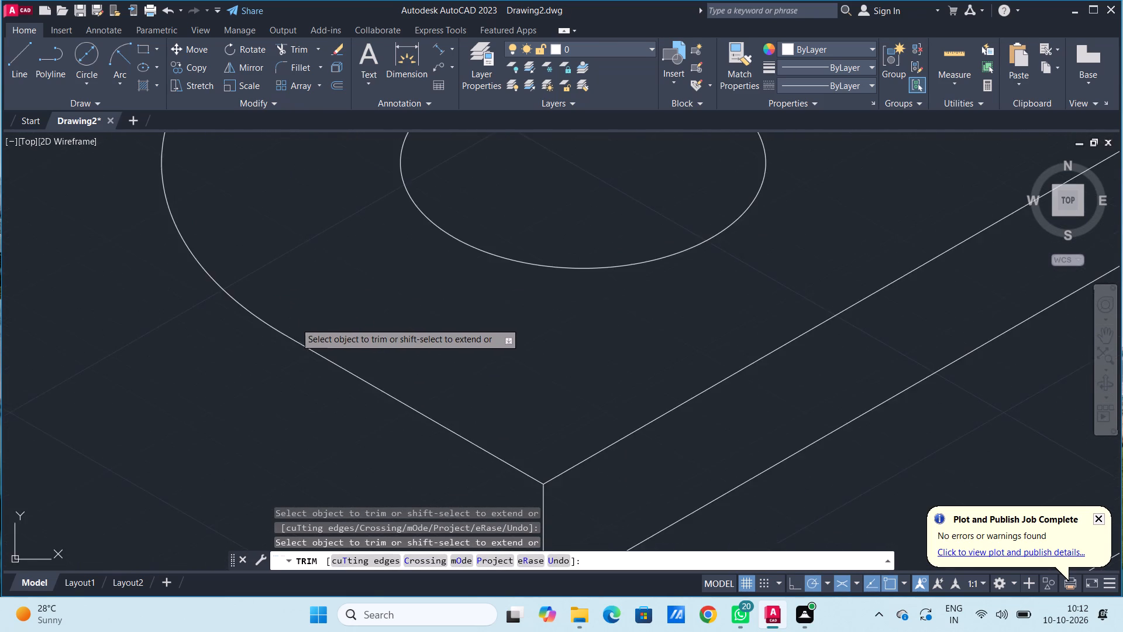
pyautogui.scroll(-3, 432, 278)
pyautogui.scroll(2, 560, 209)
pyautogui.scroll(3, 509, 202)
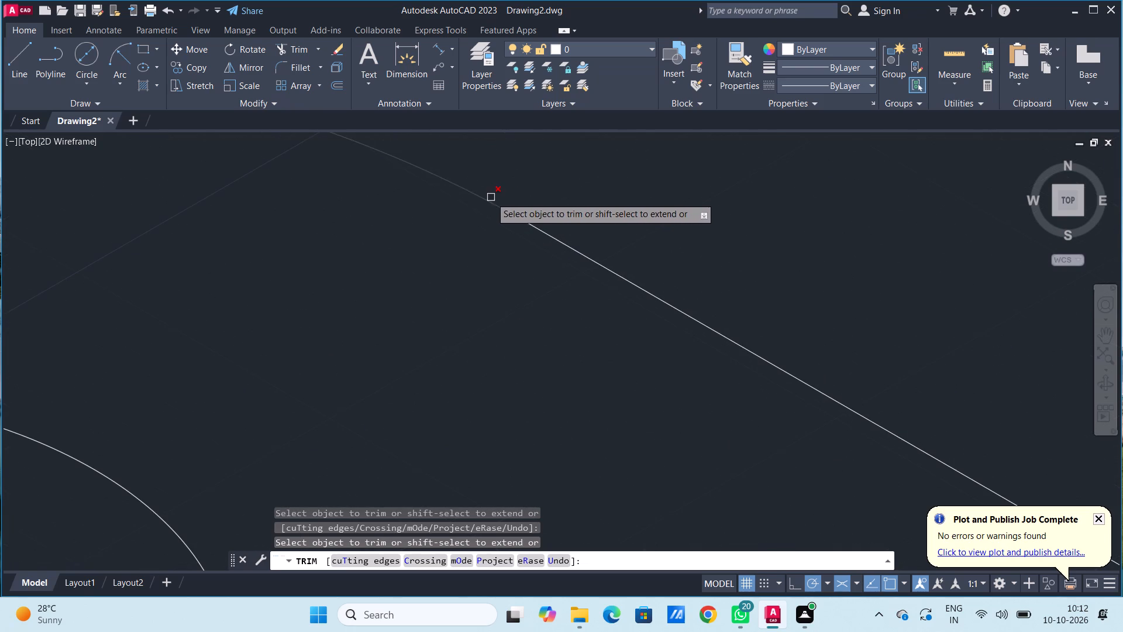
pyautogui.scroll(-3, 424, 181)
pyautogui.scroll(4, 407, 290)
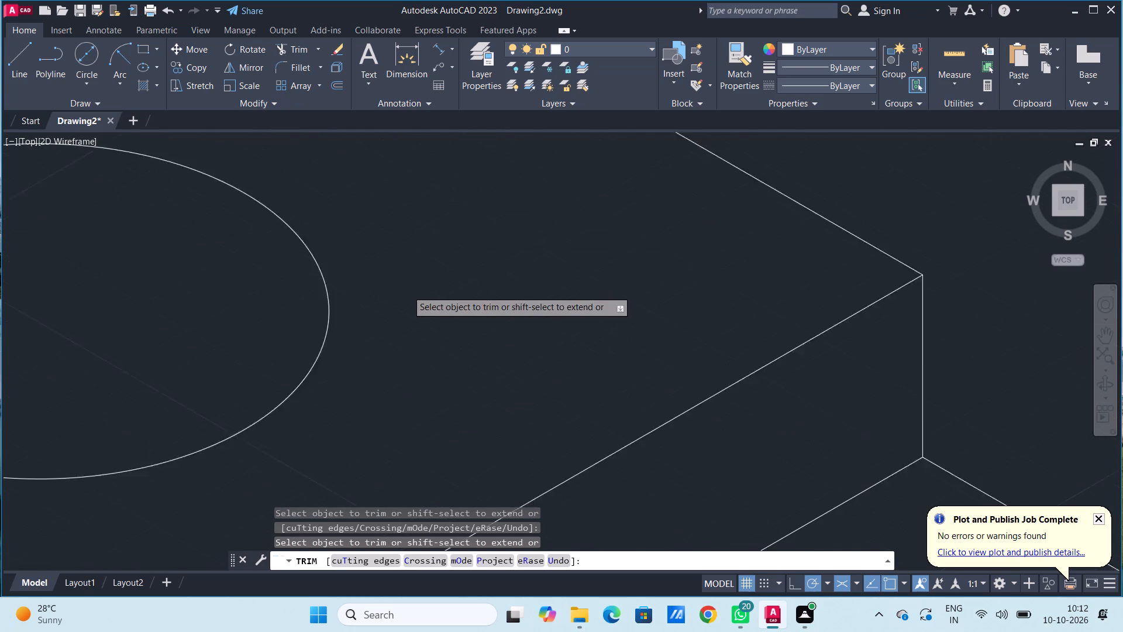
pyautogui.scroll(-5, 407, 290)
pyautogui.moveTo(407, 291); pyautogui.dragTo(651, 245, button='middle')
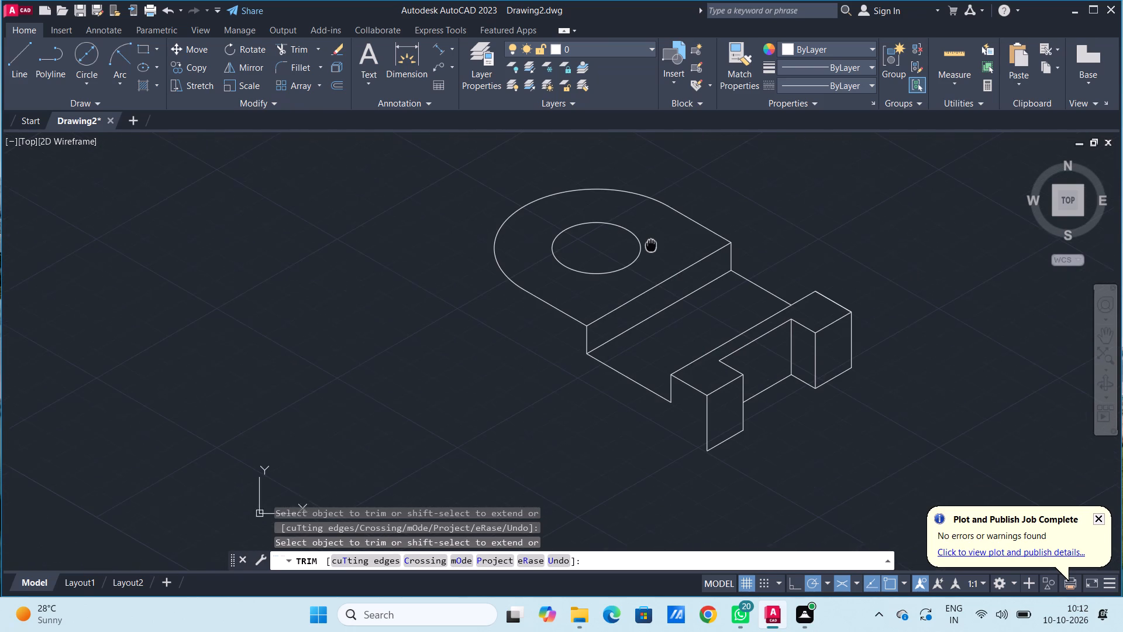
pyautogui.moveTo(651, 245); pyautogui.dragTo(643, 246, button='middle')
pyautogui.press('Escape')
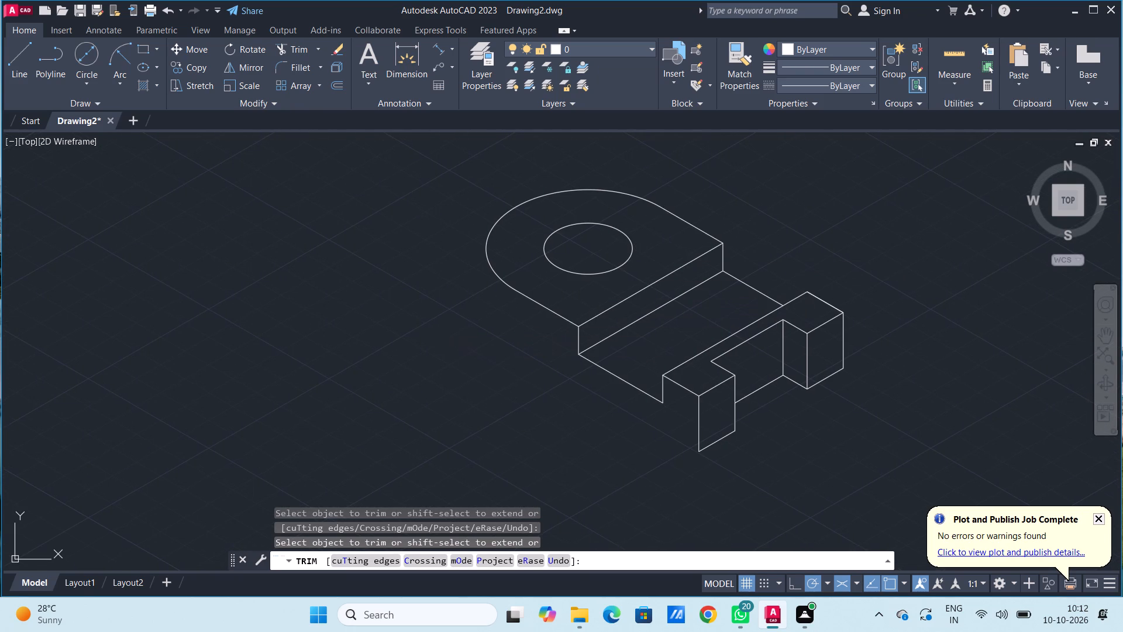
pyautogui.press('Escape')
pyautogui.press('Escape')
pyautogui.press('Escape')
pyautogui.press('Escape')
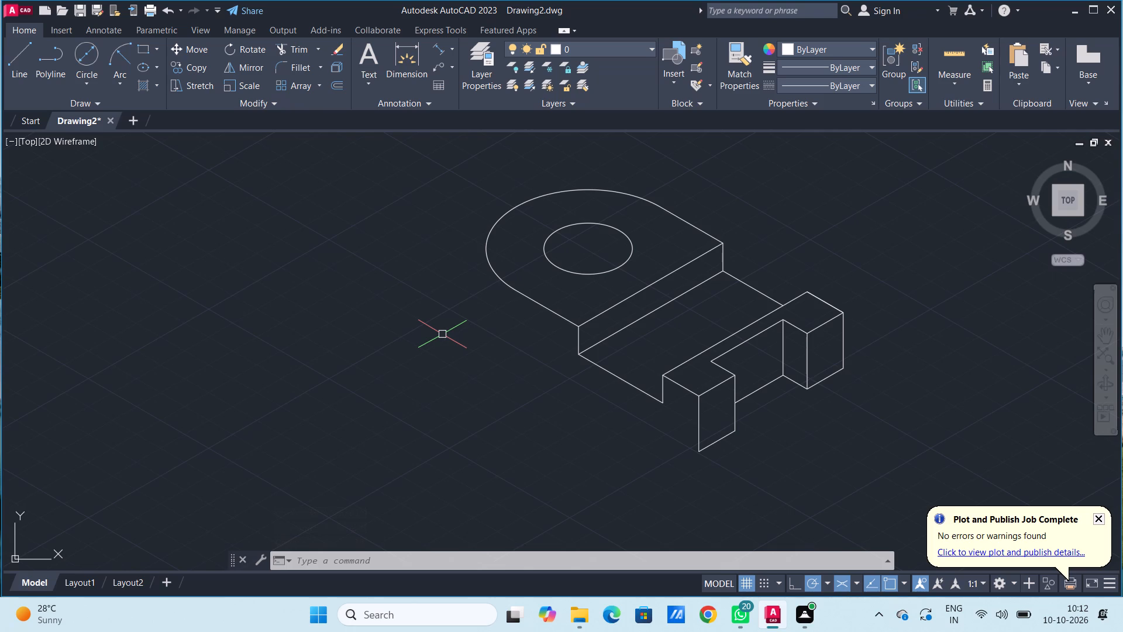
# Copy the rounded end's arc and the hole's isocircle 20 units straight down, using the hole's centre as base point.
pyautogui.scroll(1, 442, 334)
pyautogui.scroll(-1, 442, 334)
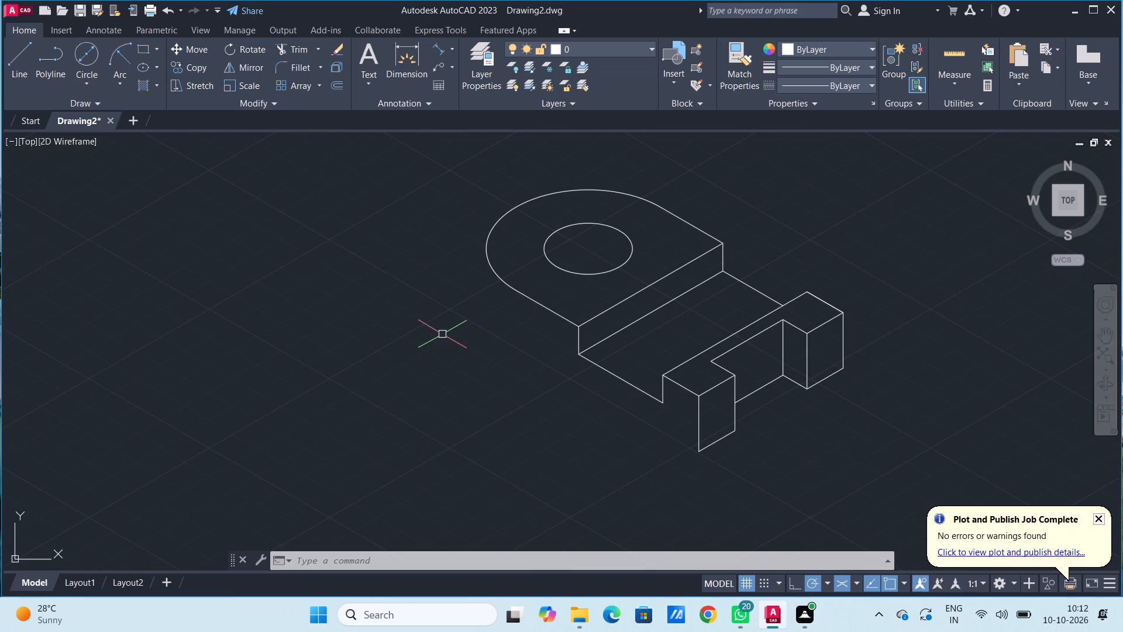
pyautogui.scroll(-1, 442, 334)
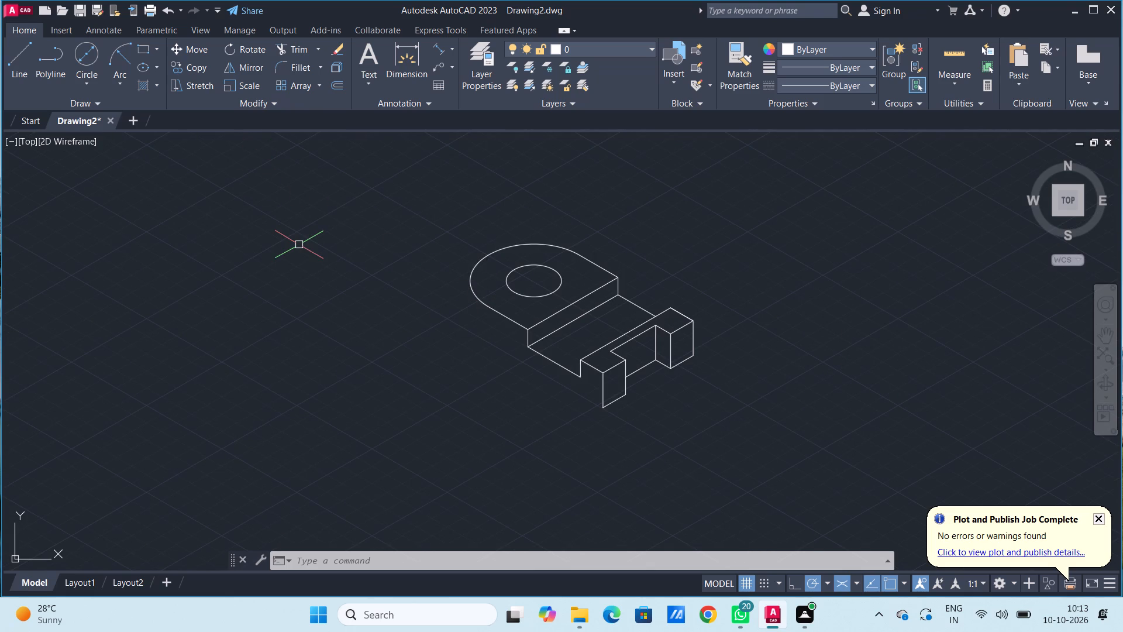
pyautogui.write('co')
pyautogui.press('Return')
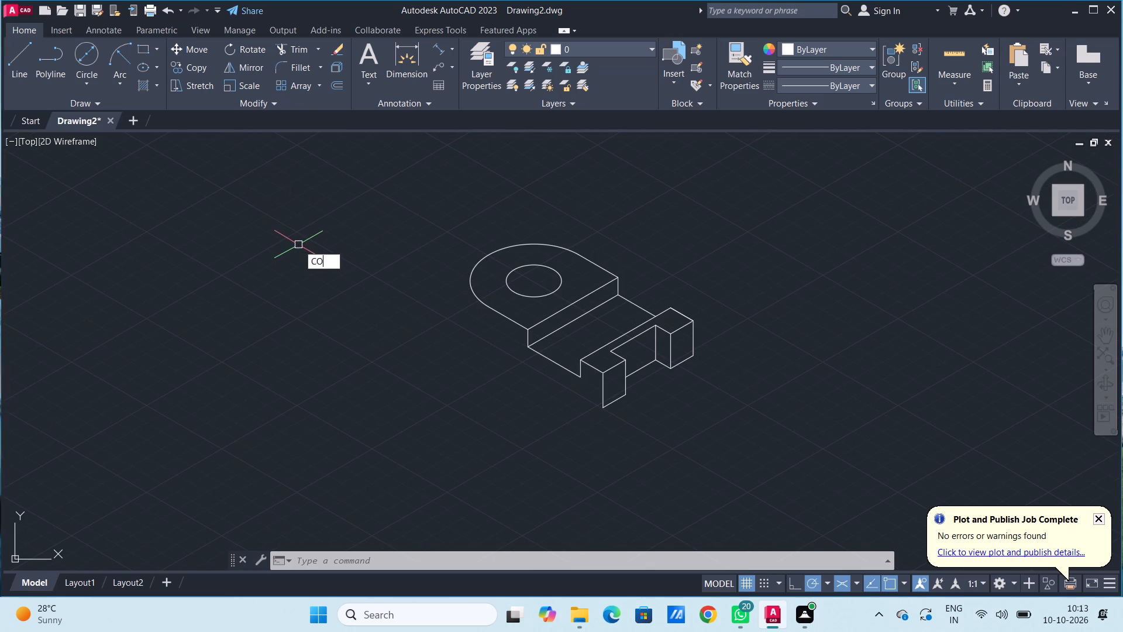
pyautogui.click(469, 283)
pyautogui.click(505, 287)
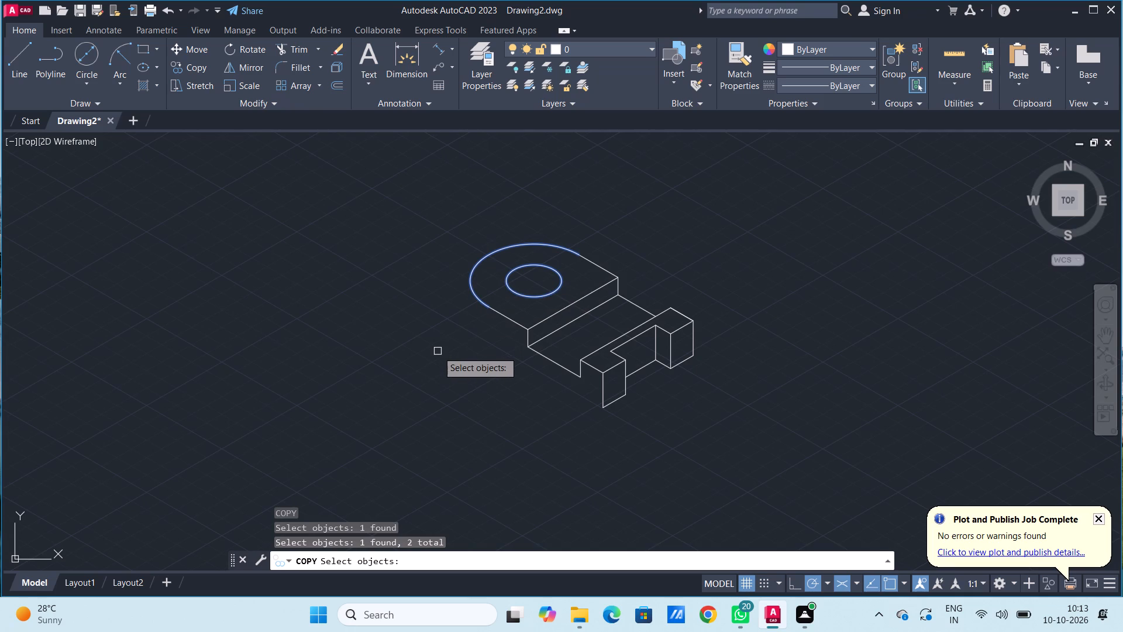
pyautogui.press('Return')
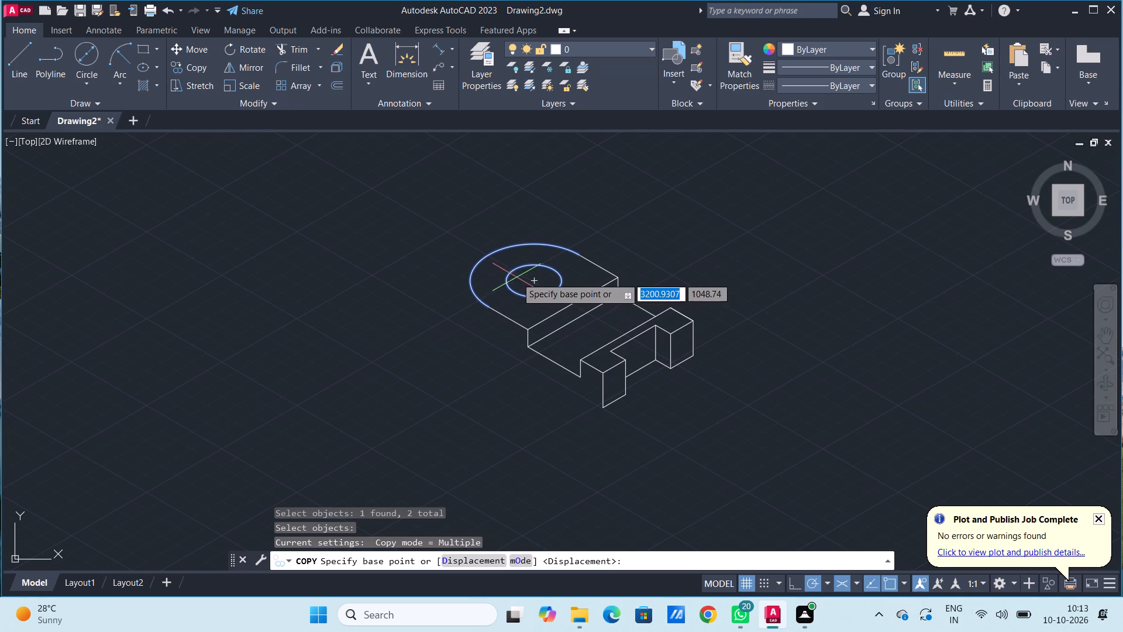
pyautogui.click(536, 281)
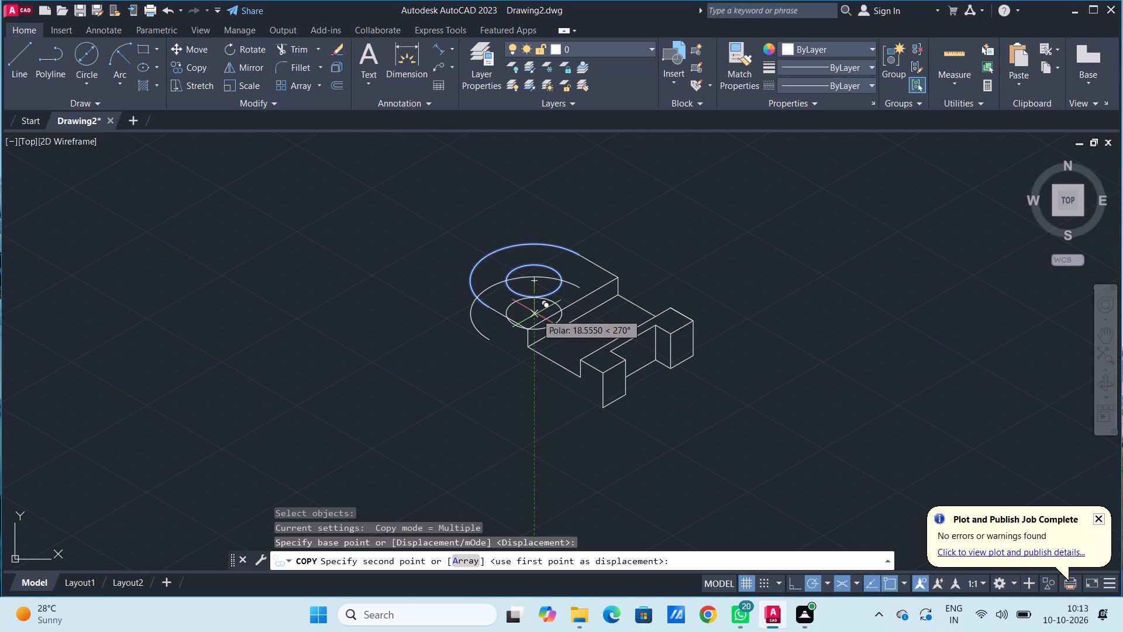
pyautogui.write('20')
pyautogui.press('Return')
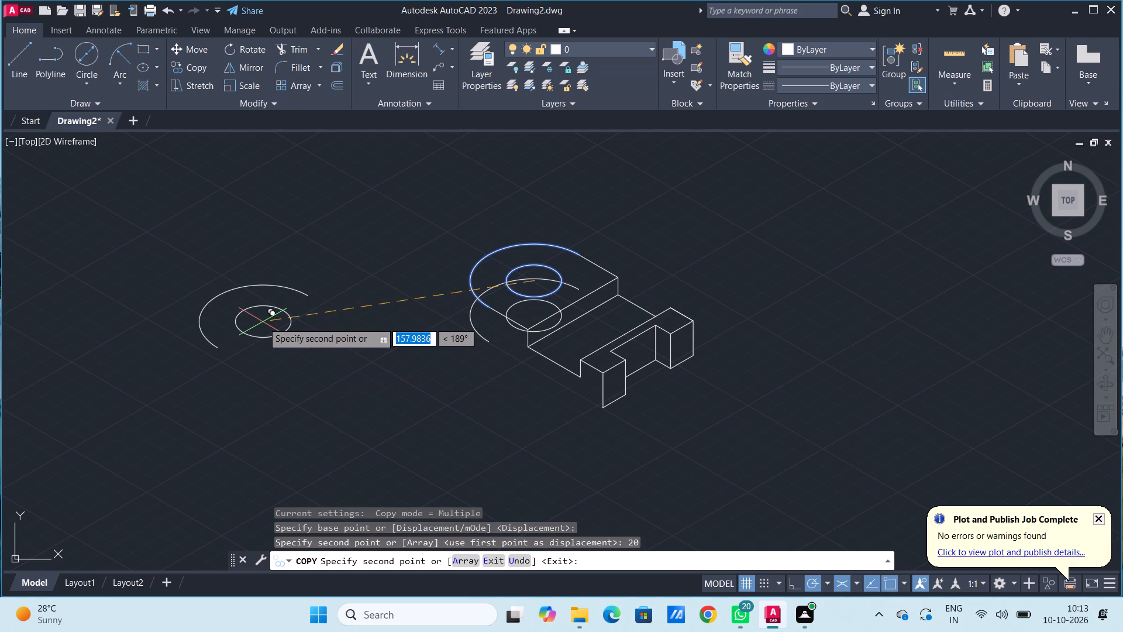
pyautogui.press('Escape')
pyautogui.press('Escape')
pyautogui.press('Escape')
pyautogui.press('Escape')
pyautogui.press('Escape')
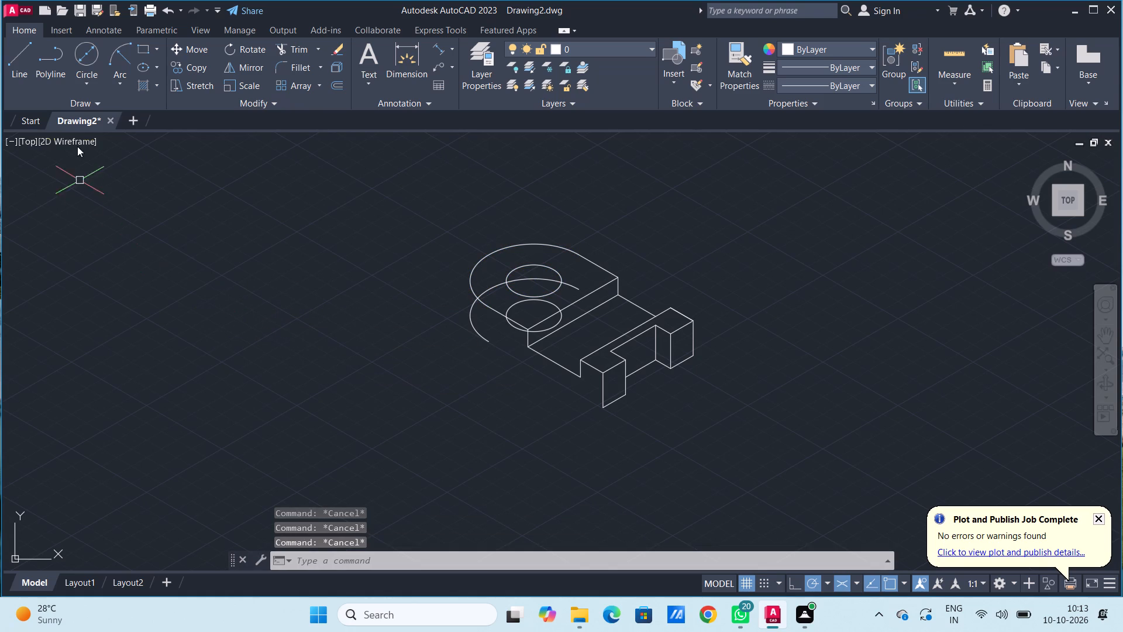
# From the copied arc's lower end, draw a line 20 units straight down, followed by a 30-unit segment at 330°.
pyautogui.click(25, 63)
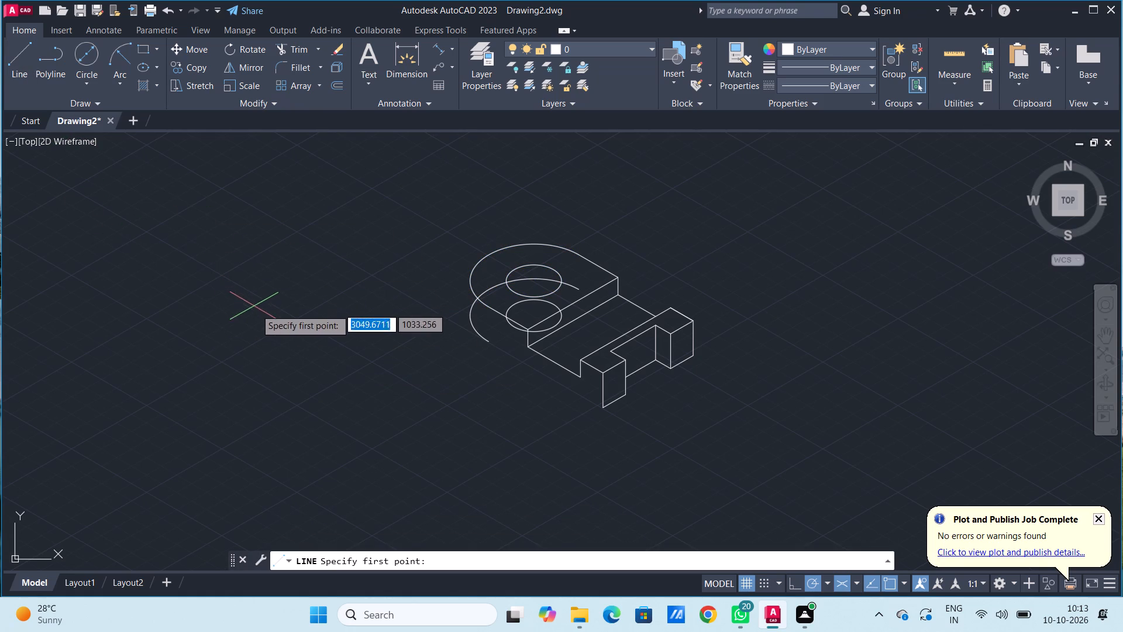
pyautogui.click(486, 342)
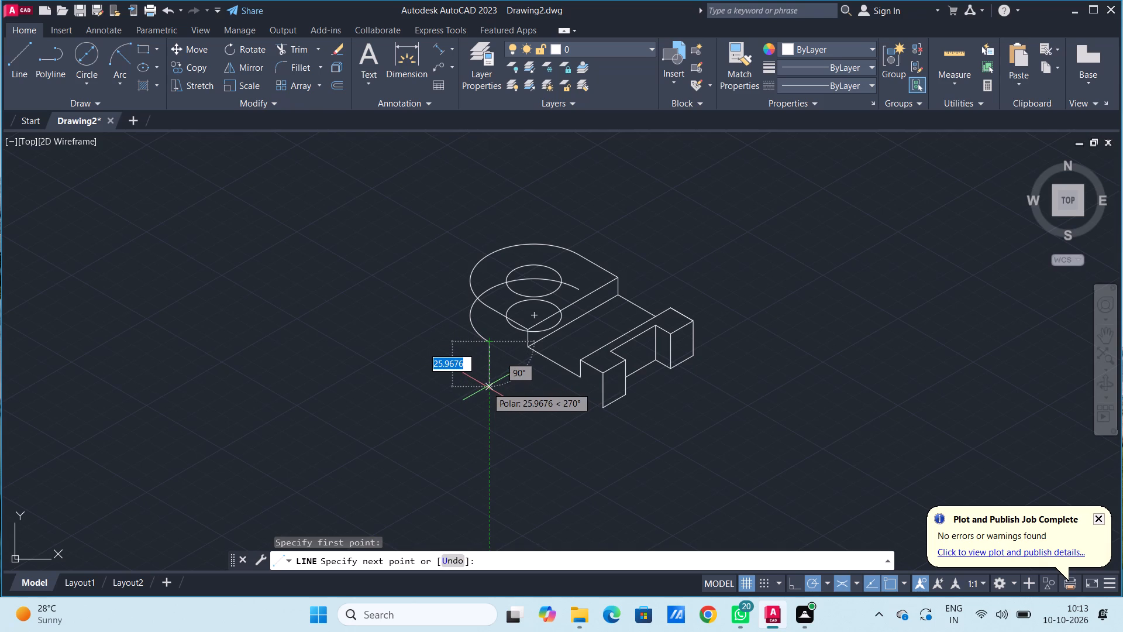
pyautogui.write('20')
pyautogui.press('Return')
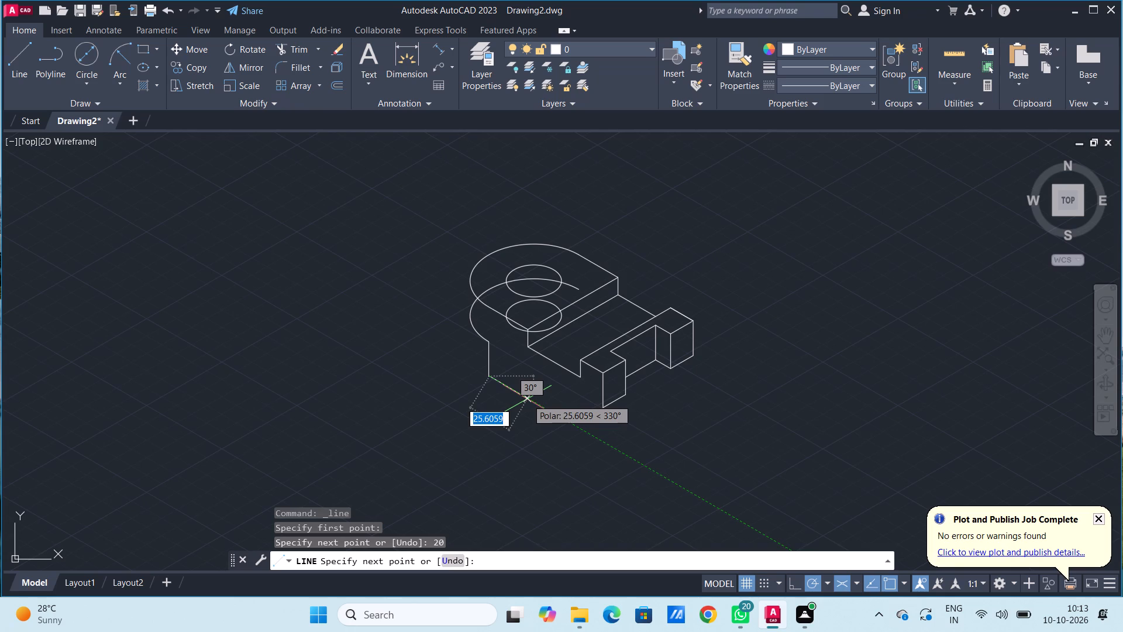
pyautogui.write('30')
pyautogui.press('Return')
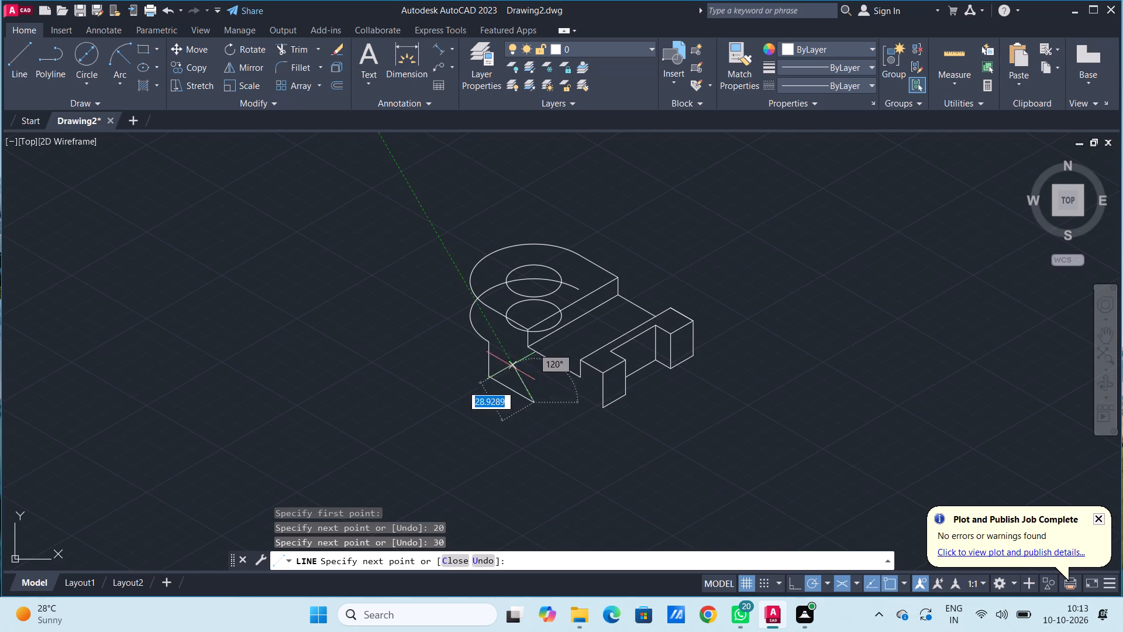
pyautogui.press('Escape')
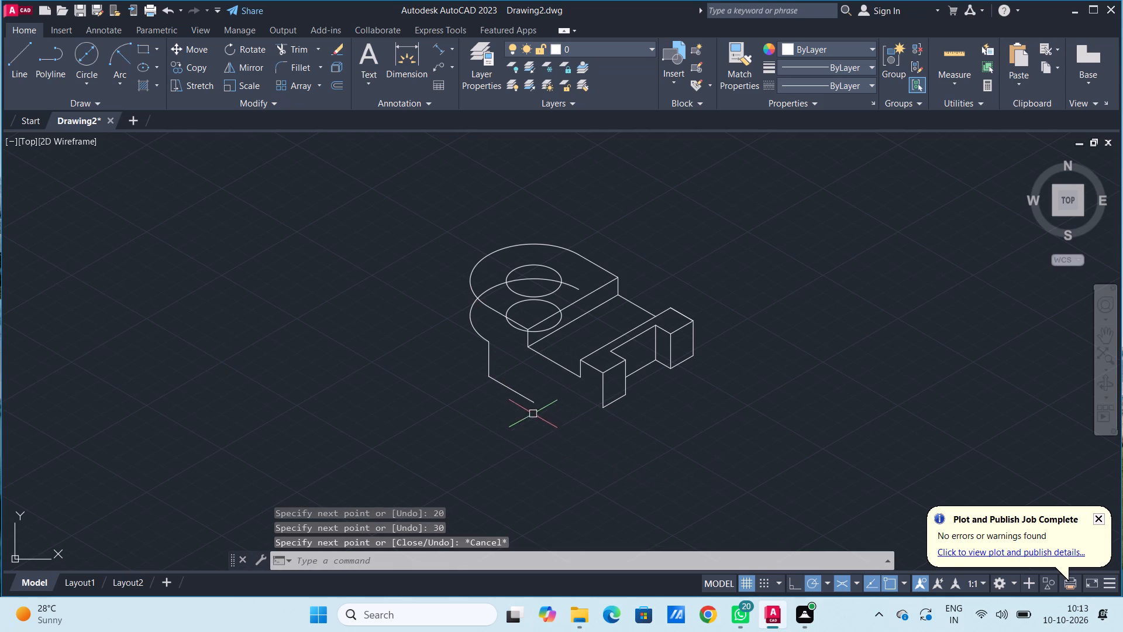
pyautogui.press('Escape')
pyautogui.press('Escape')
pyautogui.press('Escape')
pyautogui.press('Escape')
pyautogui.press('Escape')
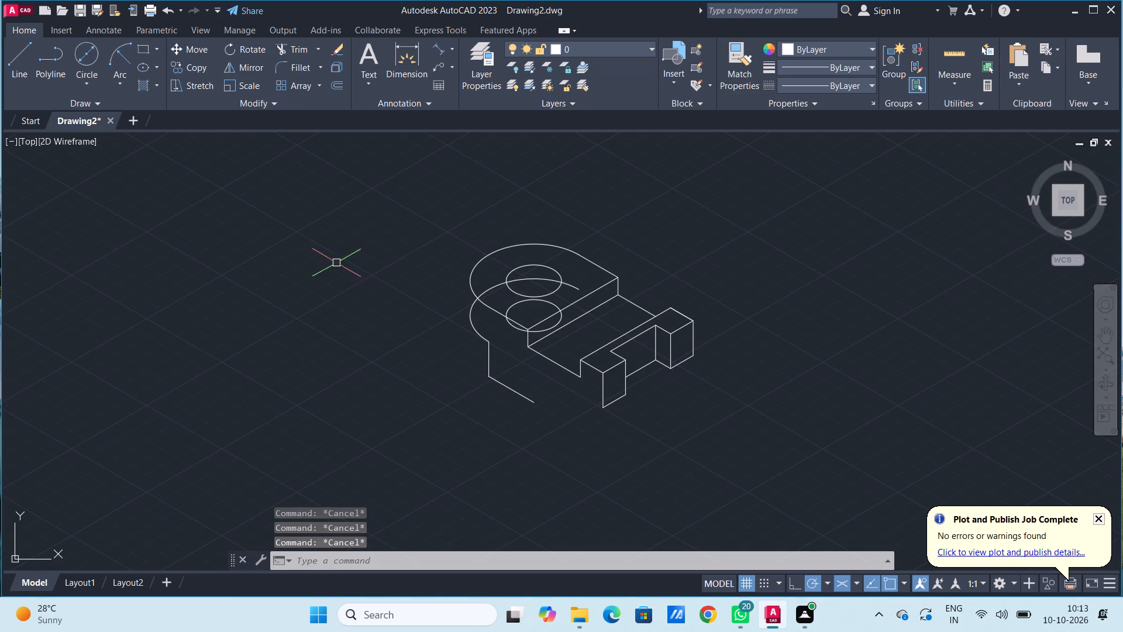
# Trim away the whole copied hole isocircle and the part of the copied arc hidden behind the plate's top face.
pyautogui.click(289, 50)
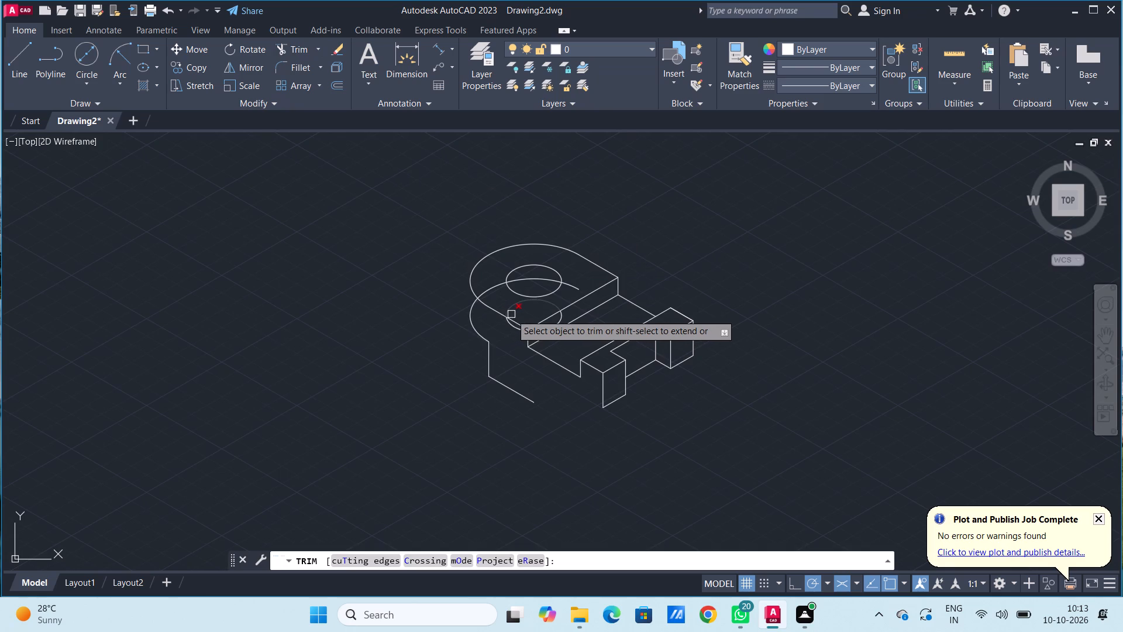
pyautogui.scroll(-1, 511, 314)
pyautogui.scroll(1, 535, 280)
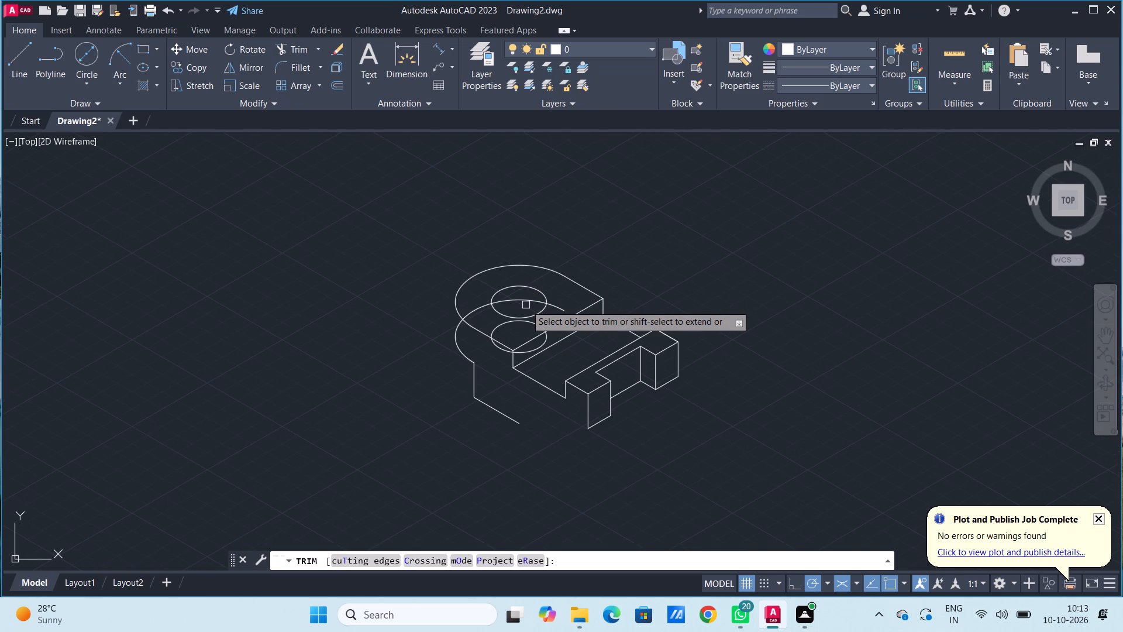
pyautogui.click(526, 301)
pyautogui.click(559, 308)
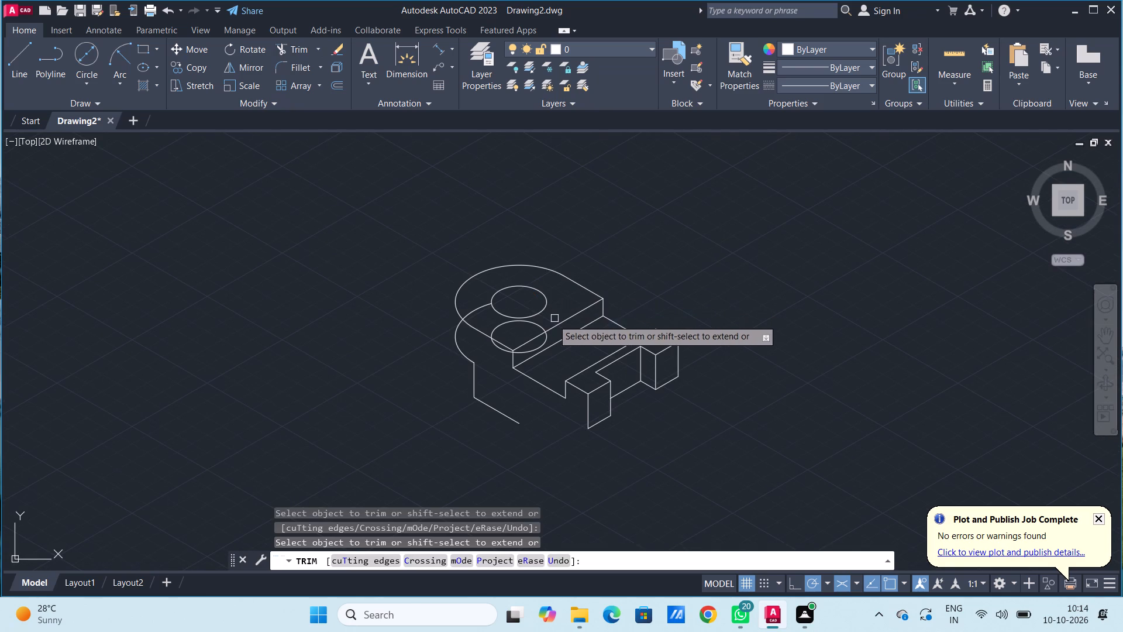
pyautogui.click(483, 307)
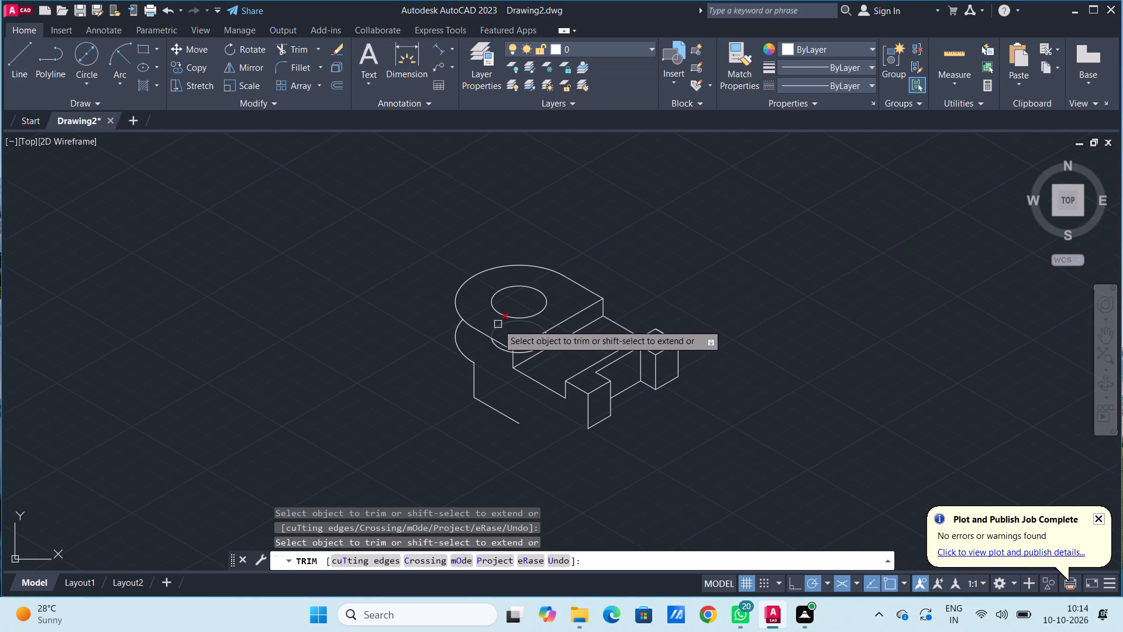
pyautogui.click(498, 324)
pyautogui.click(499, 350)
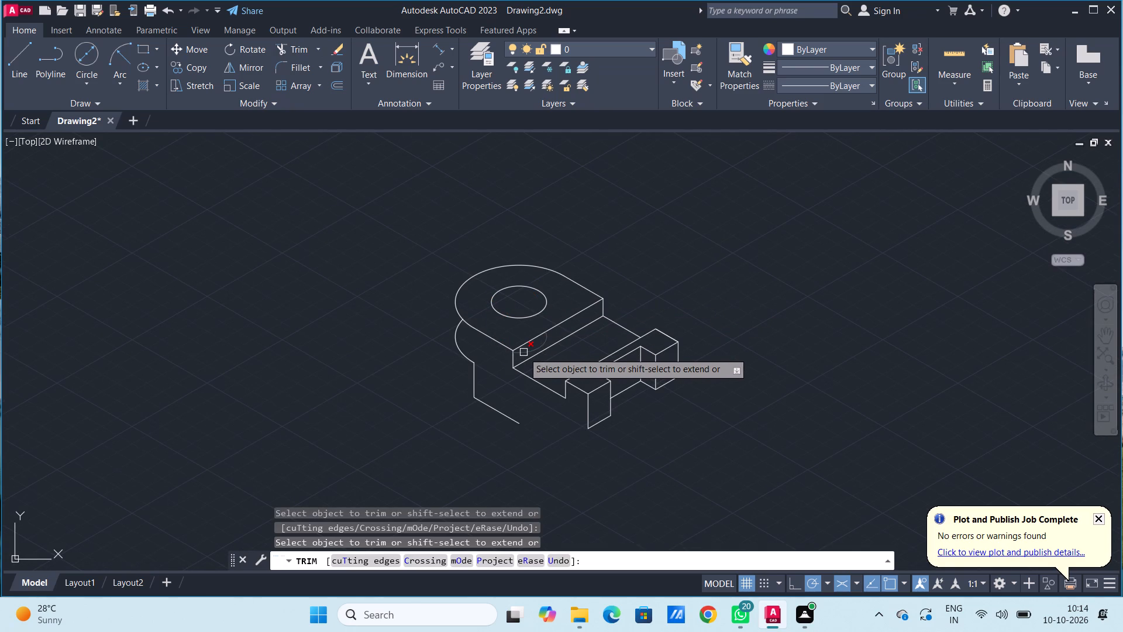
pyautogui.click(523, 352)
pyautogui.scroll(4, 521, 350)
pyautogui.scroll(-3, 481, 327)
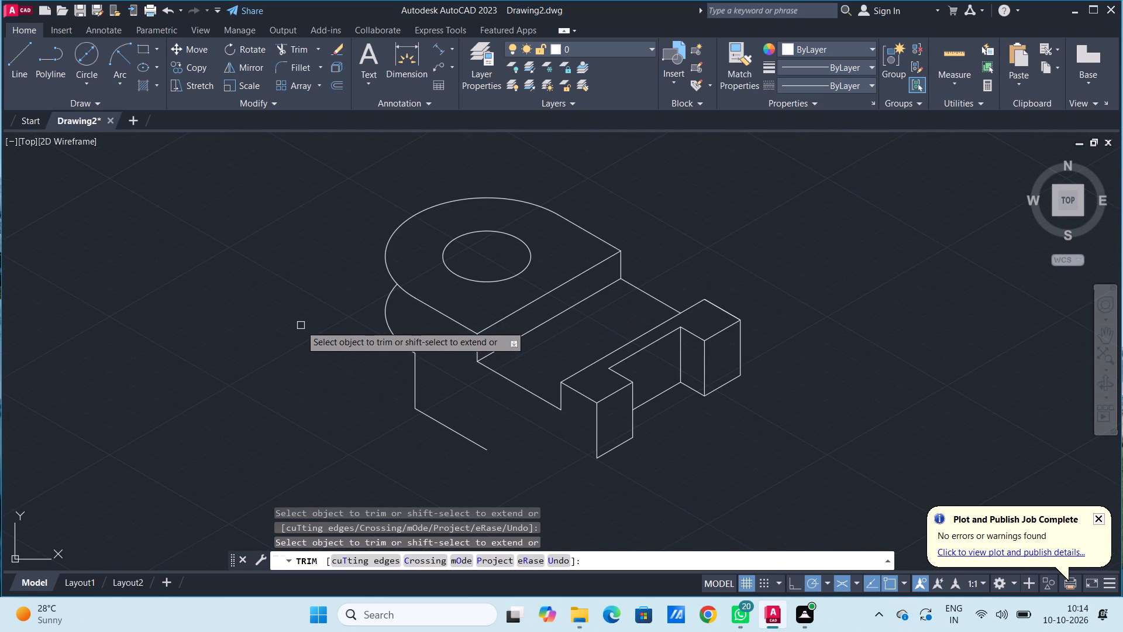
pyautogui.press('Escape')
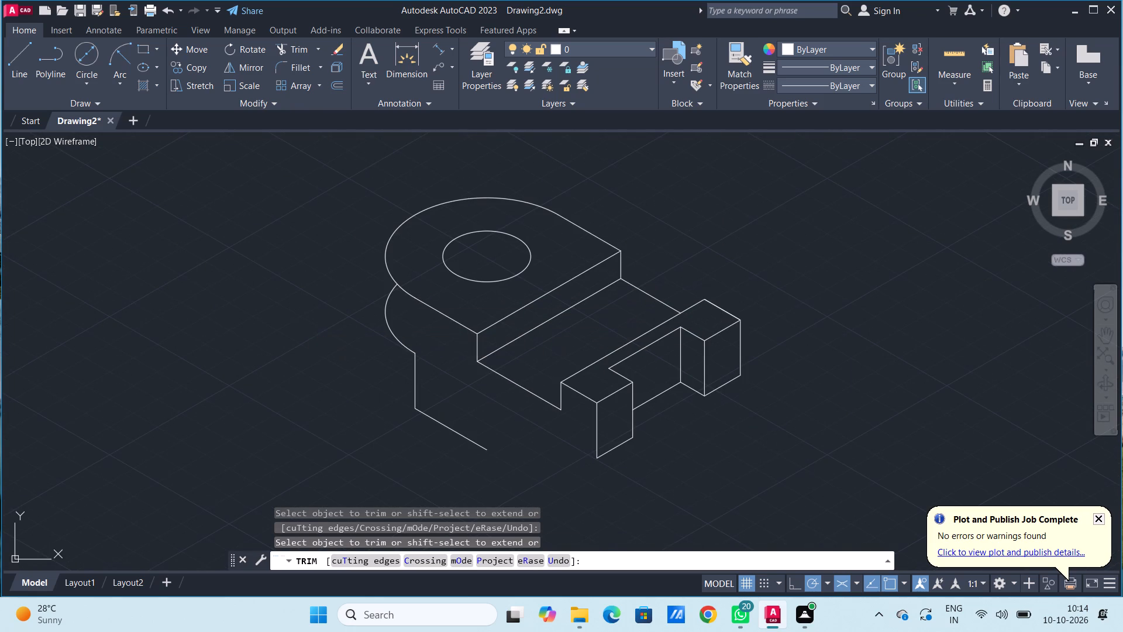
pyautogui.press('Escape')
pyautogui.press('Escape')
pyautogui.press('Escape')
pyautogui.press('Escape')
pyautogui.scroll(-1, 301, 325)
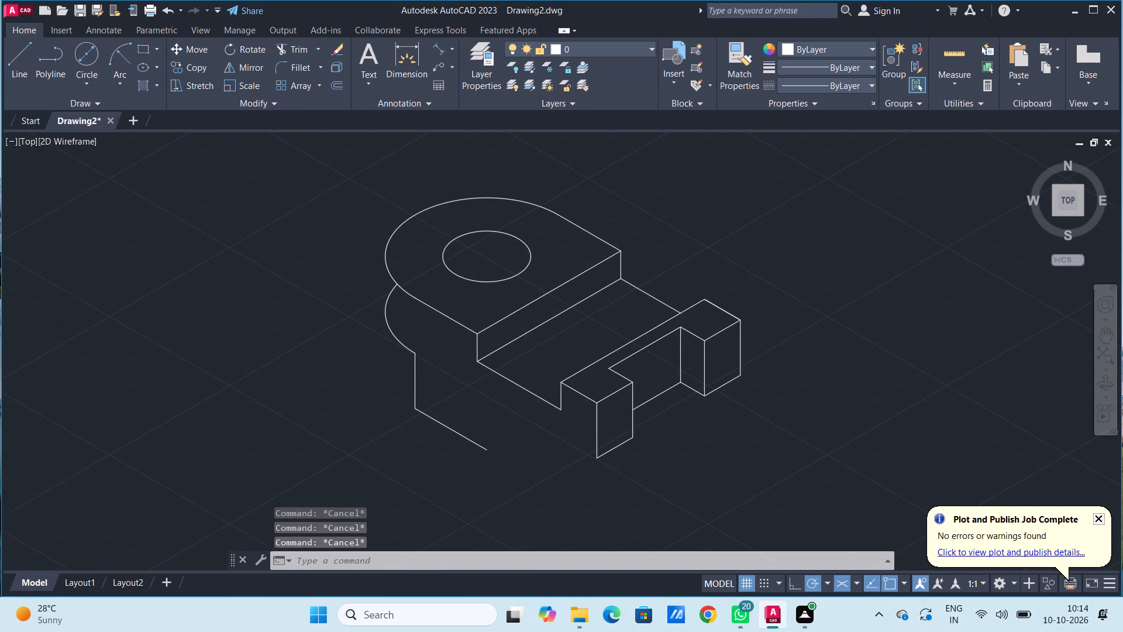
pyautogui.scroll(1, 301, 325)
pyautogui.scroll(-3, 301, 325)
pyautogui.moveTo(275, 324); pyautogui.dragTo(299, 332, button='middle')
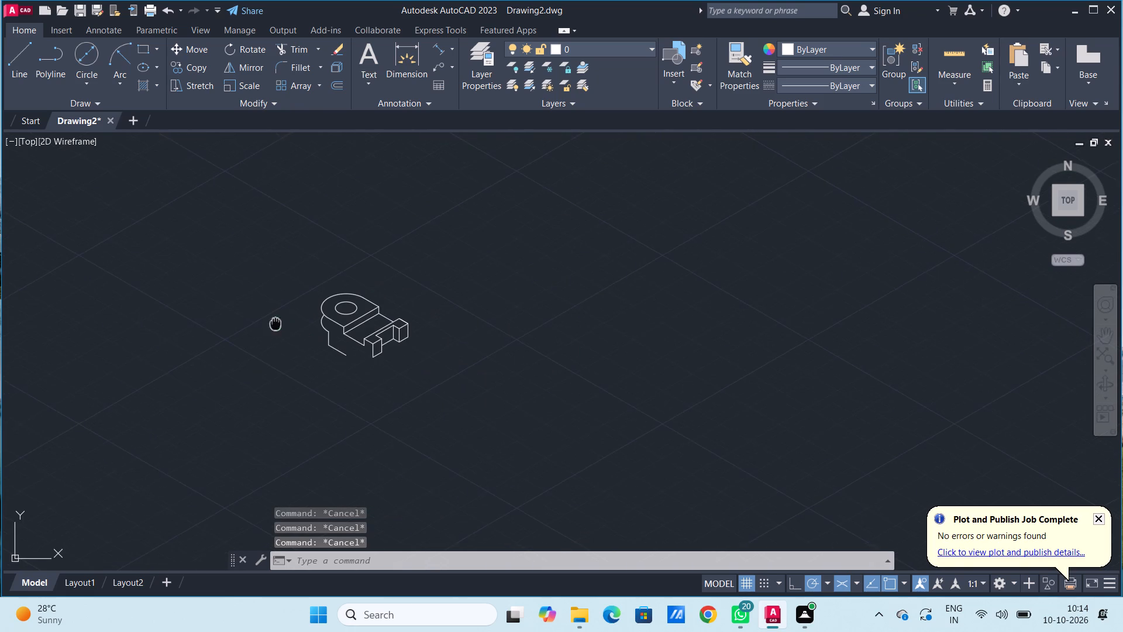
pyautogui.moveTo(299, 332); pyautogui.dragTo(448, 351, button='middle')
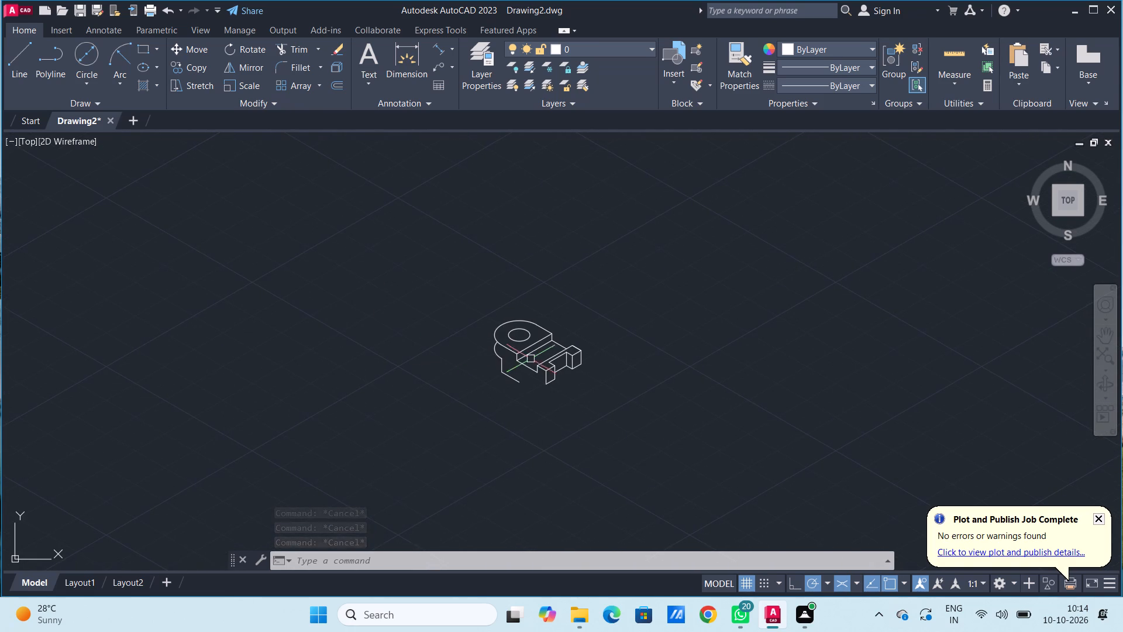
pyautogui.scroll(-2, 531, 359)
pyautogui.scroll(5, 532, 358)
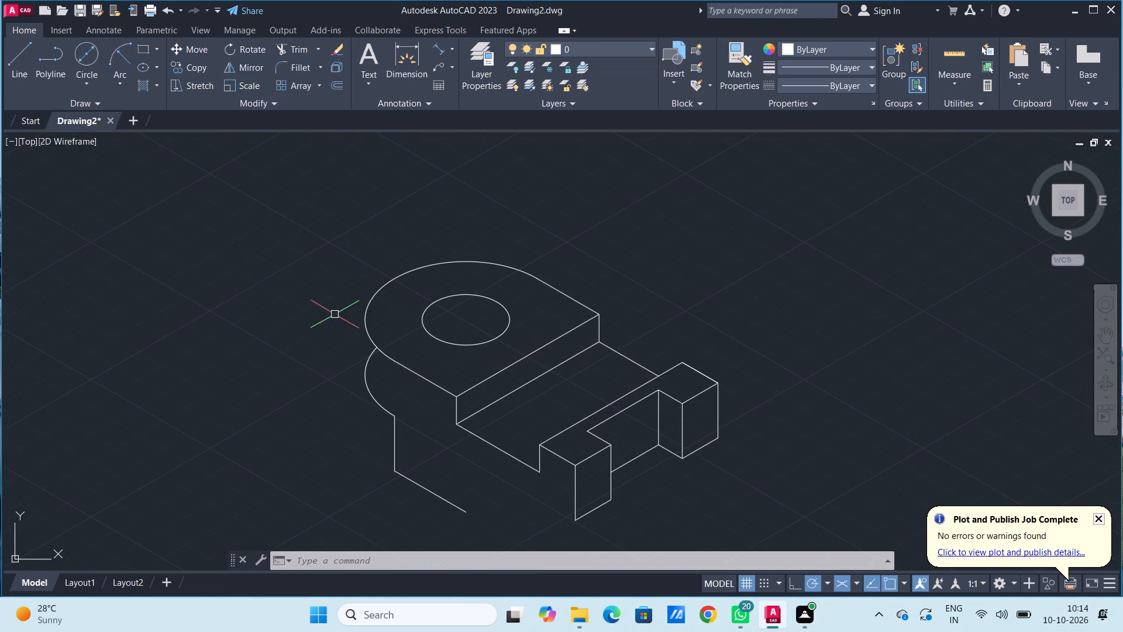
# Draw a line about 24 units long from the copied lower arc's outer side up to the left quadrant of the rounded end's top arc.
pyautogui.scroll(1, 439, 484)
pyautogui.scroll(-2, 491, 483)
pyautogui.scroll(2, 511, 492)
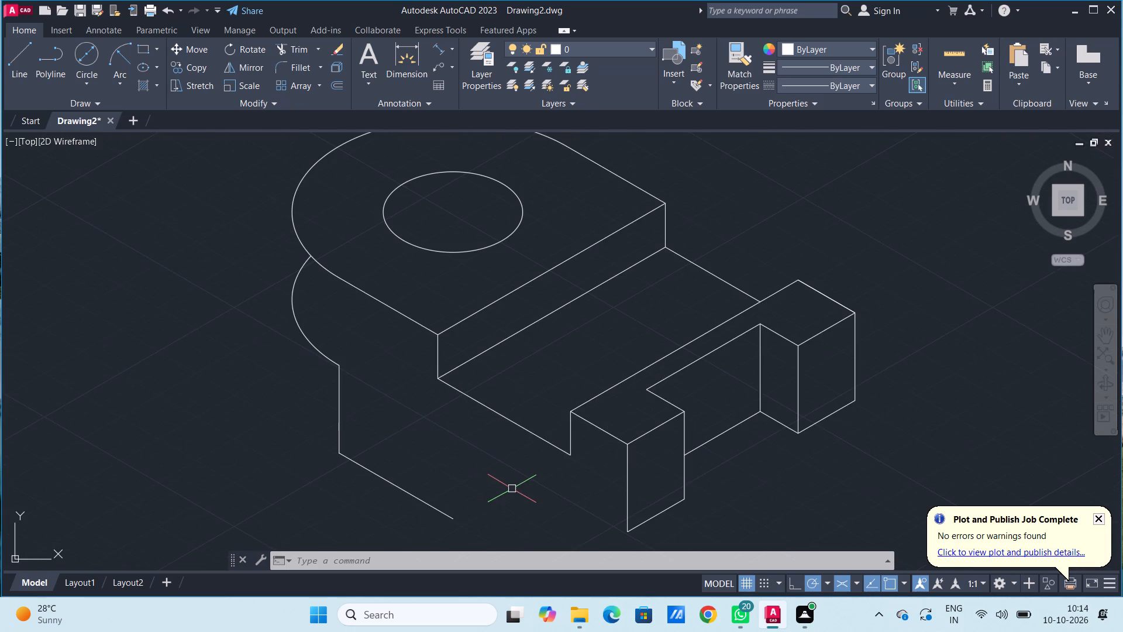
pyautogui.moveTo(512, 487); pyautogui.dragTo(531, 465, button='middle')
pyautogui.scroll(-1, 520, 418)
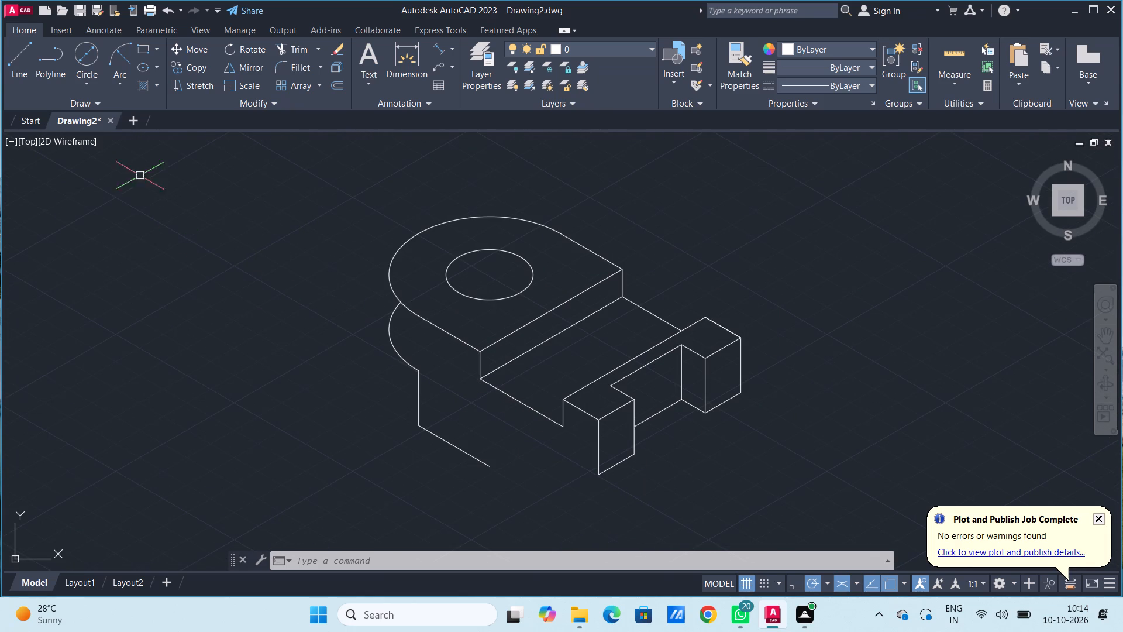
pyautogui.click(18, 68)
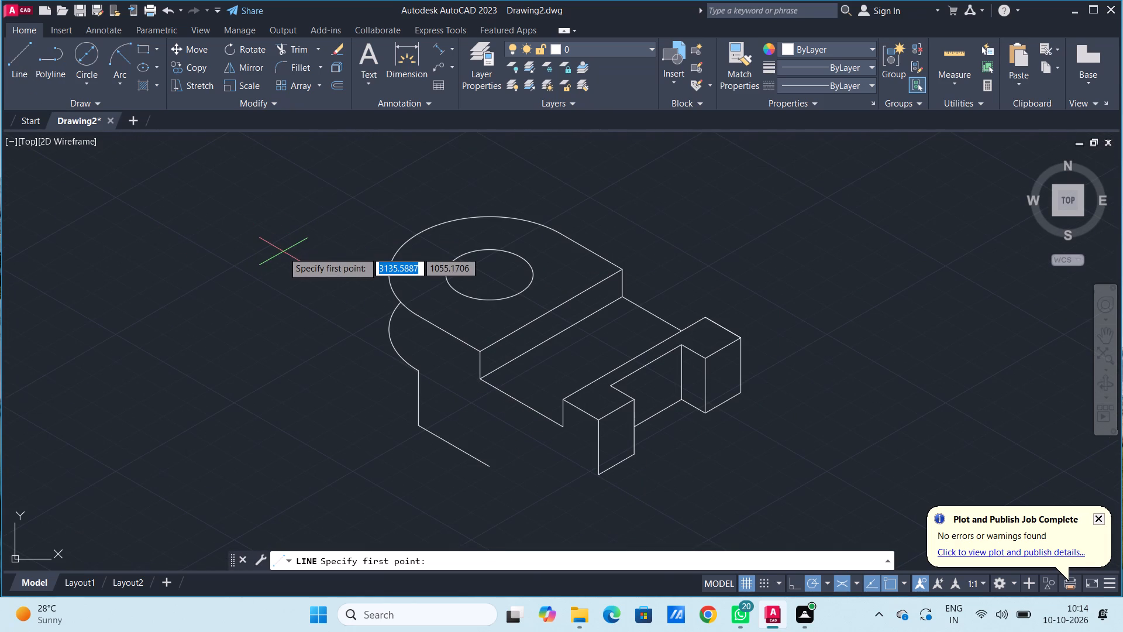
pyautogui.click(388, 341)
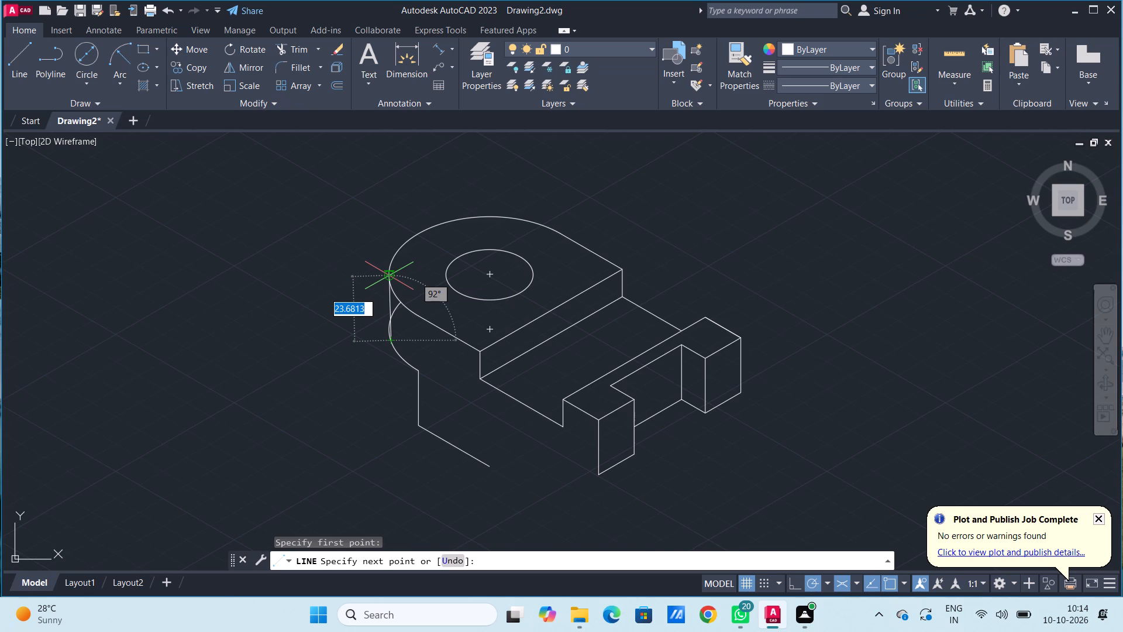
pyautogui.click(389, 275)
pyautogui.press('Escape')
pyautogui.press('Escape')
pyautogui.press('Escape')
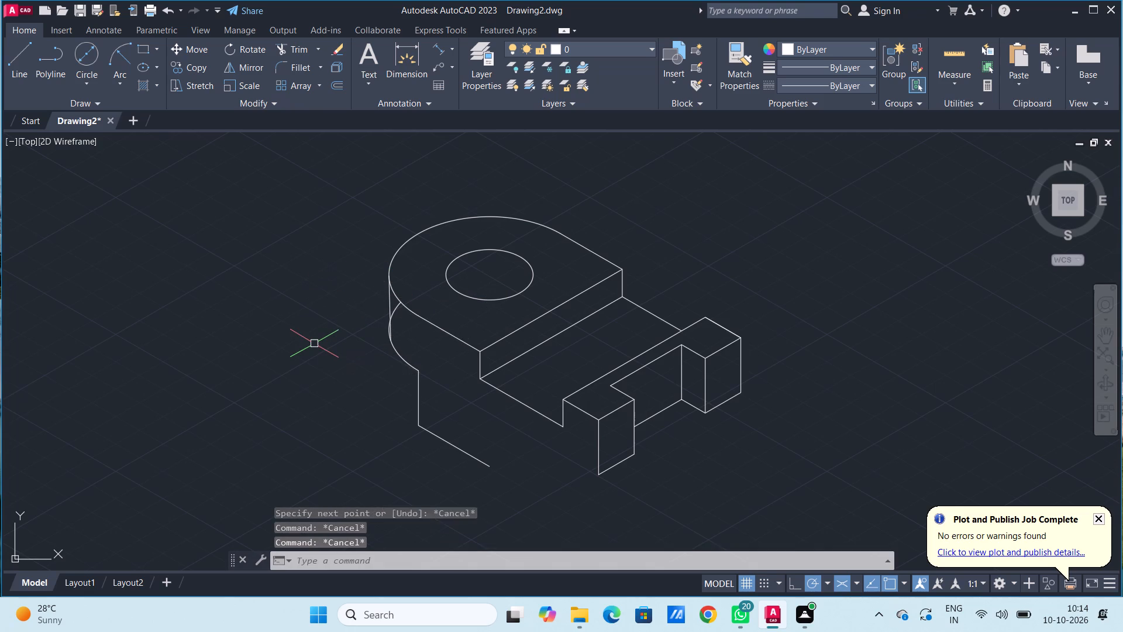
pyautogui.press('Escape')
pyautogui.press('Escape')
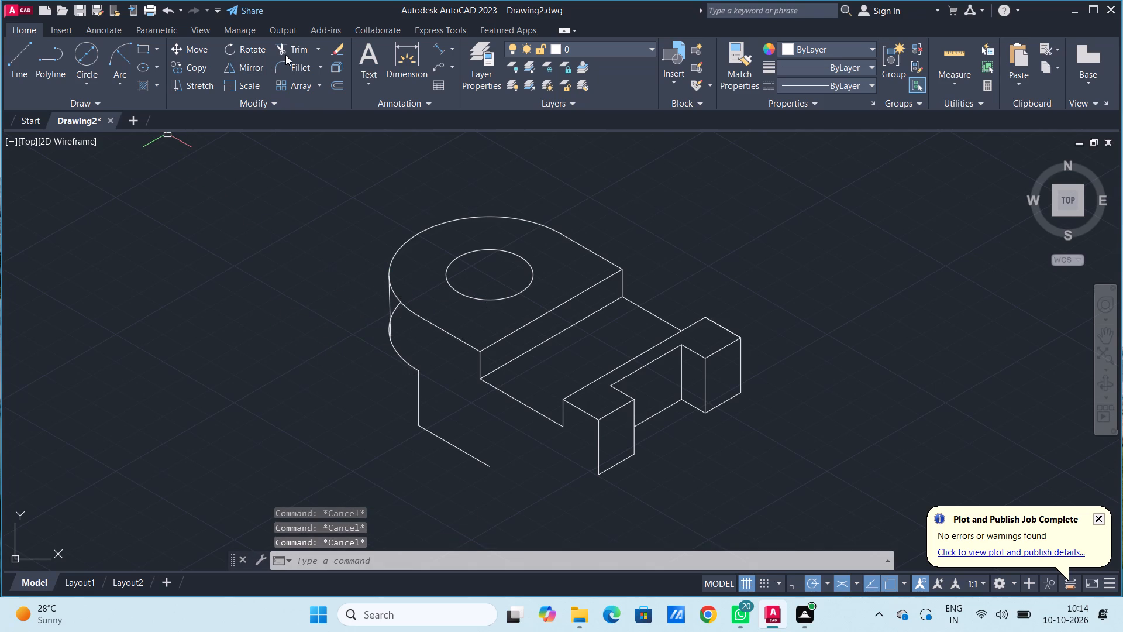
# Trim away the copied lower arc's portions on both sides of the new side line, above the line's lower end.
pyautogui.click(286, 51)
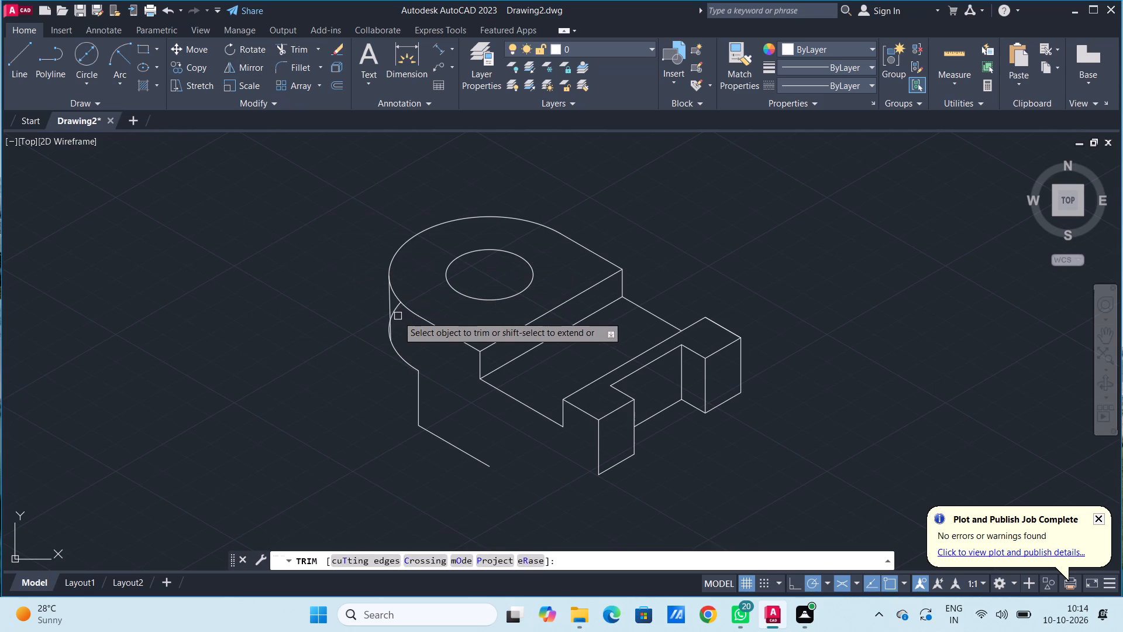
pyautogui.click(397, 314)
pyautogui.scroll(-2, 409, 342)
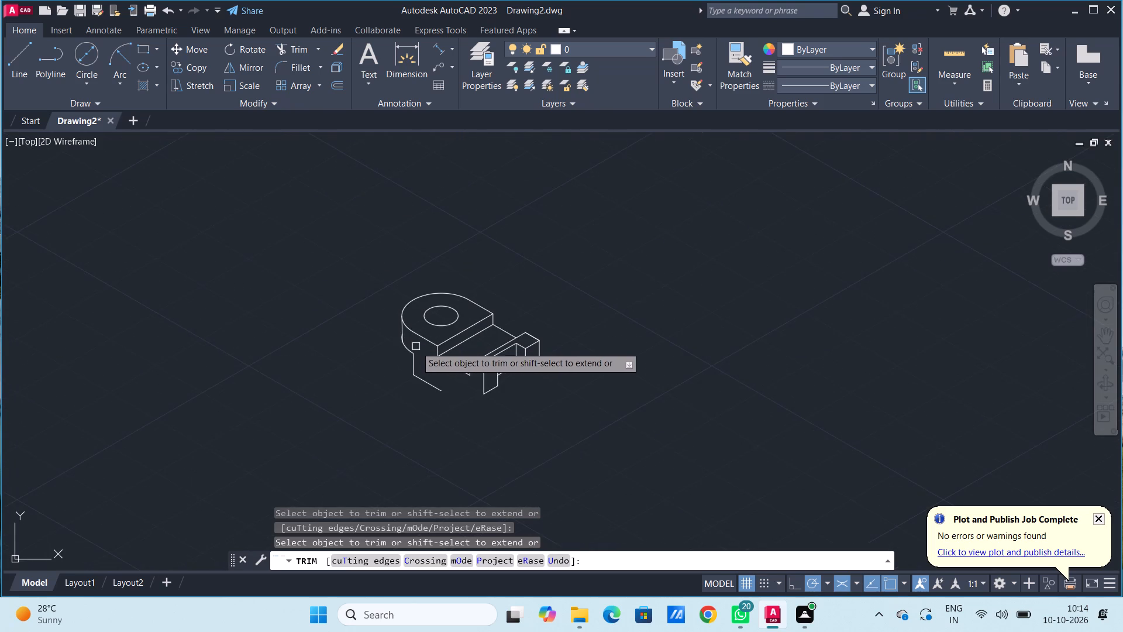
pyautogui.scroll(5, 416, 347)
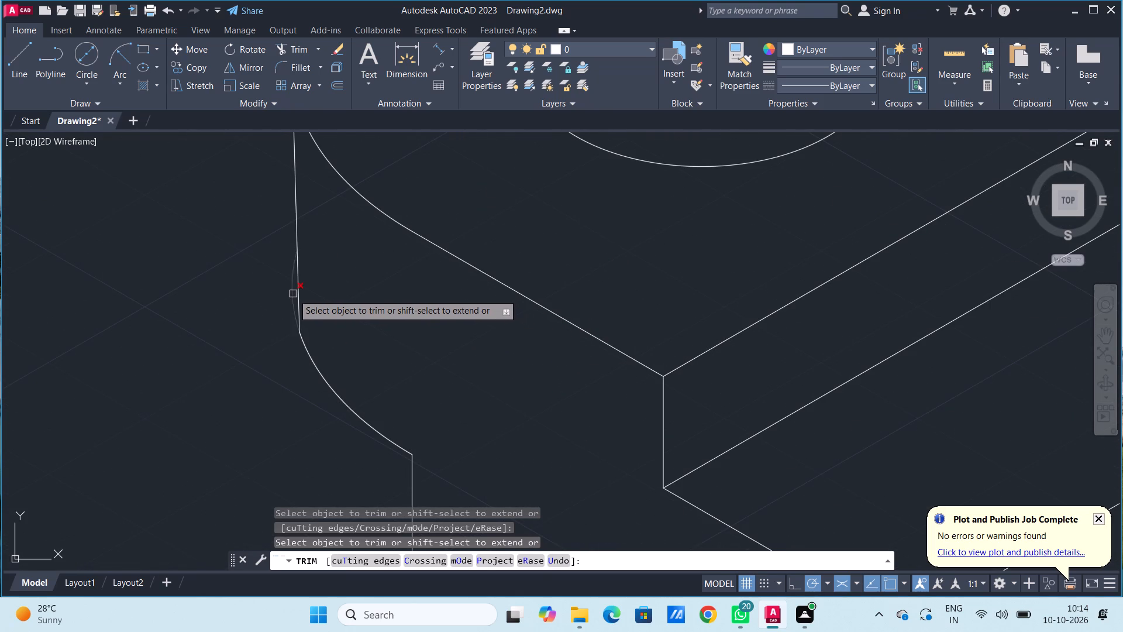
pyautogui.click(293, 294)
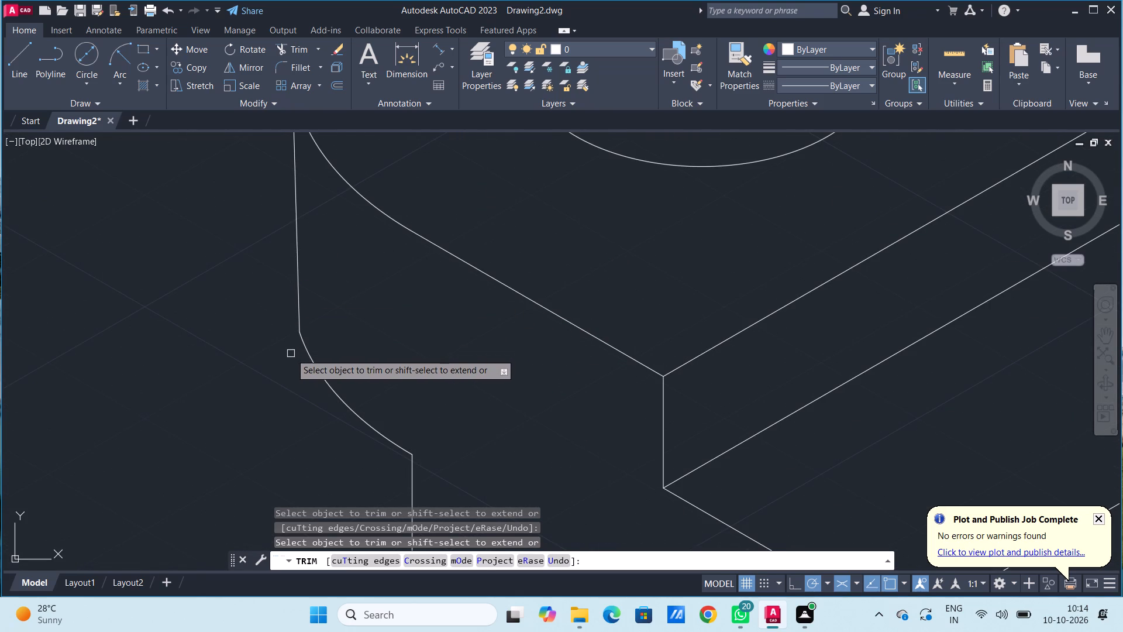
pyautogui.press('Escape')
pyautogui.press('Escape')
pyautogui.press('Escape')
pyautogui.press('Escape')
# Fillet the new side line and the remaining lower arc with a radius of 30.
pyautogui.scroll(-3, 291, 353)
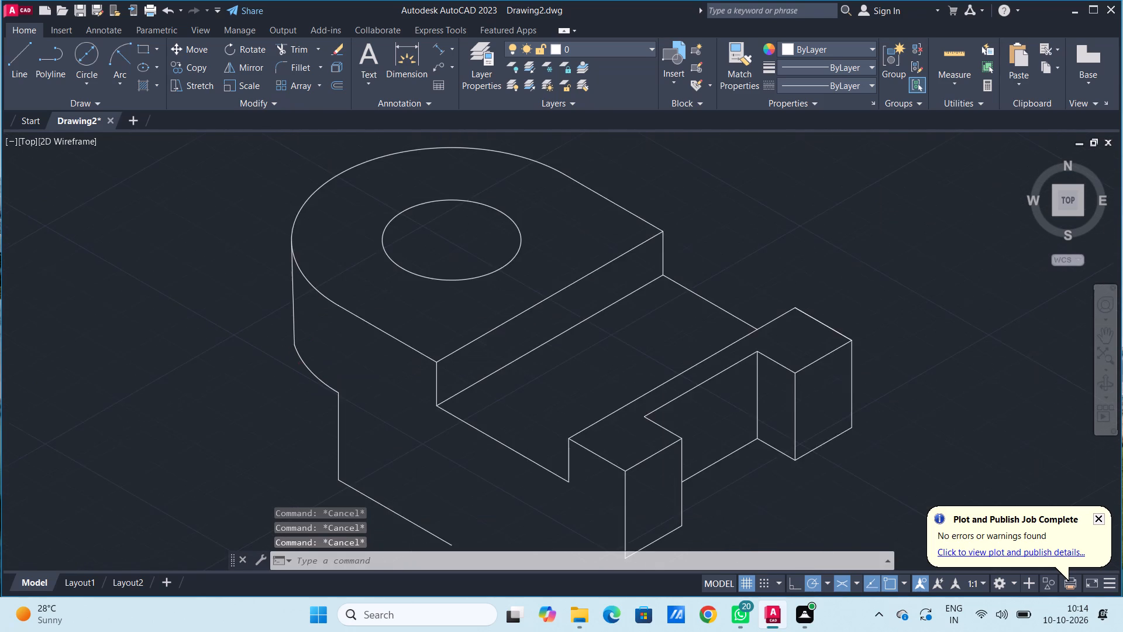
pyautogui.moveTo(255, 378); pyautogui.dragTo(278, 337, button='middle')
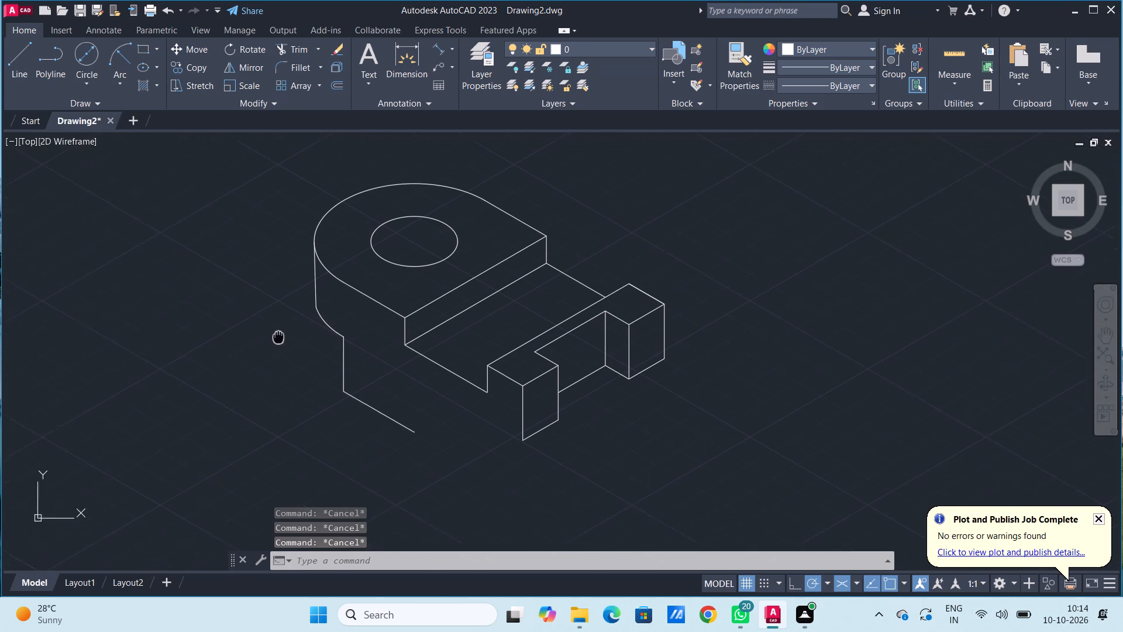
pyautogui.moveTo(278, 337); pyautogui.dragTo(308, 341, button='middle')
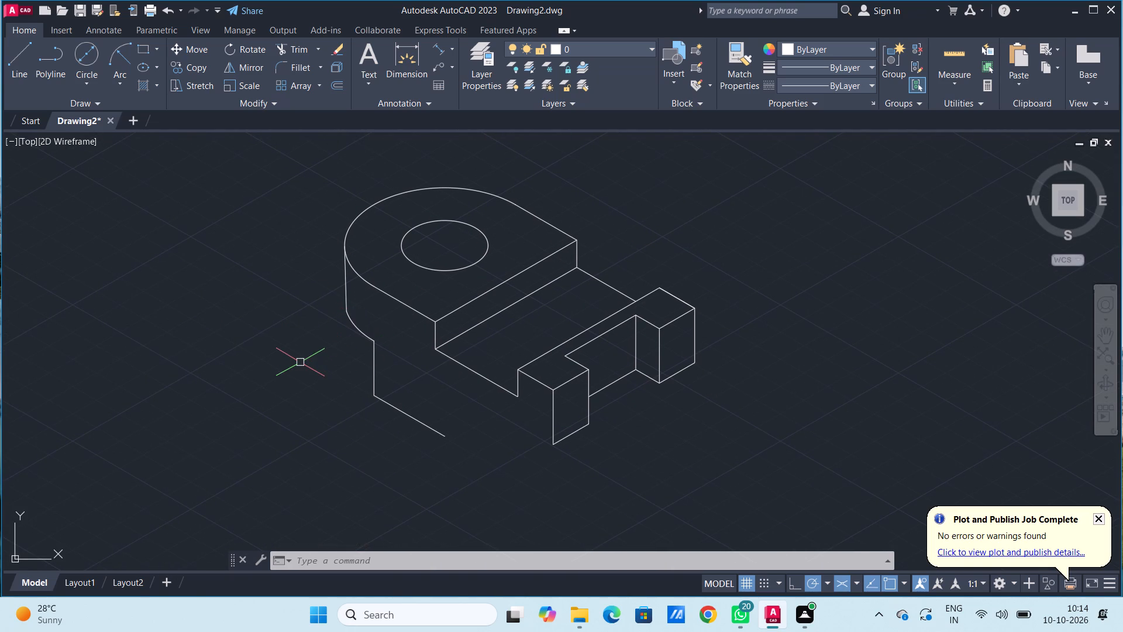
pyautogui.scroll(-2, 372, 310)
pyautogui.scroll(2, 373, 310)
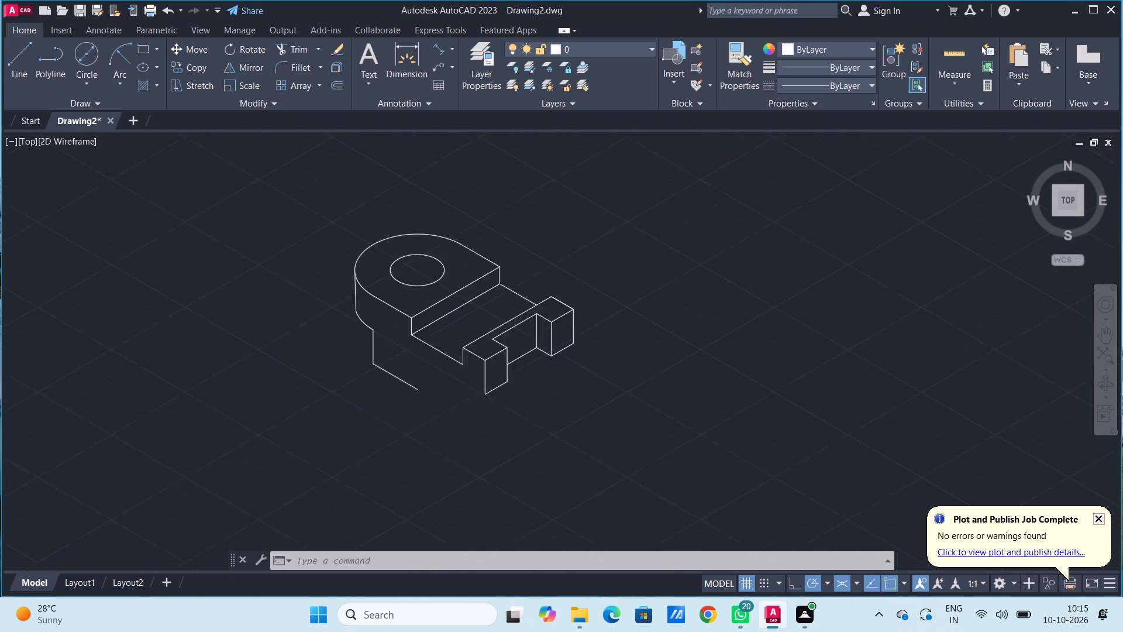
pyautogui.scroll(1, 374, 307)
pyautogui.click(290, 66)
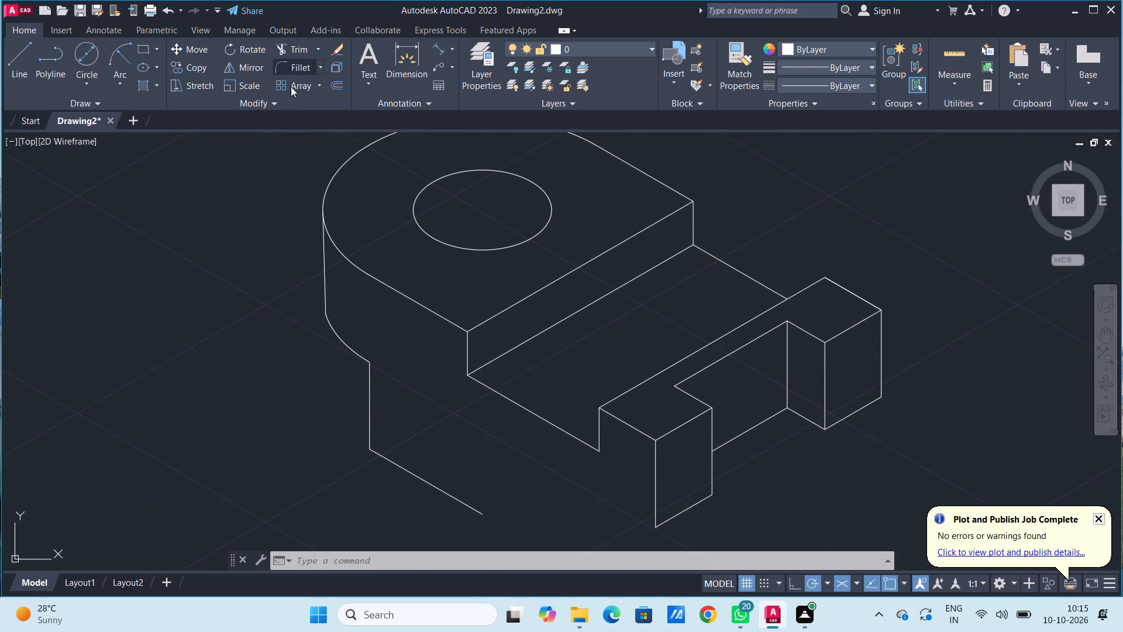
pyautogui.press('r')
pyautogui.press('Return')
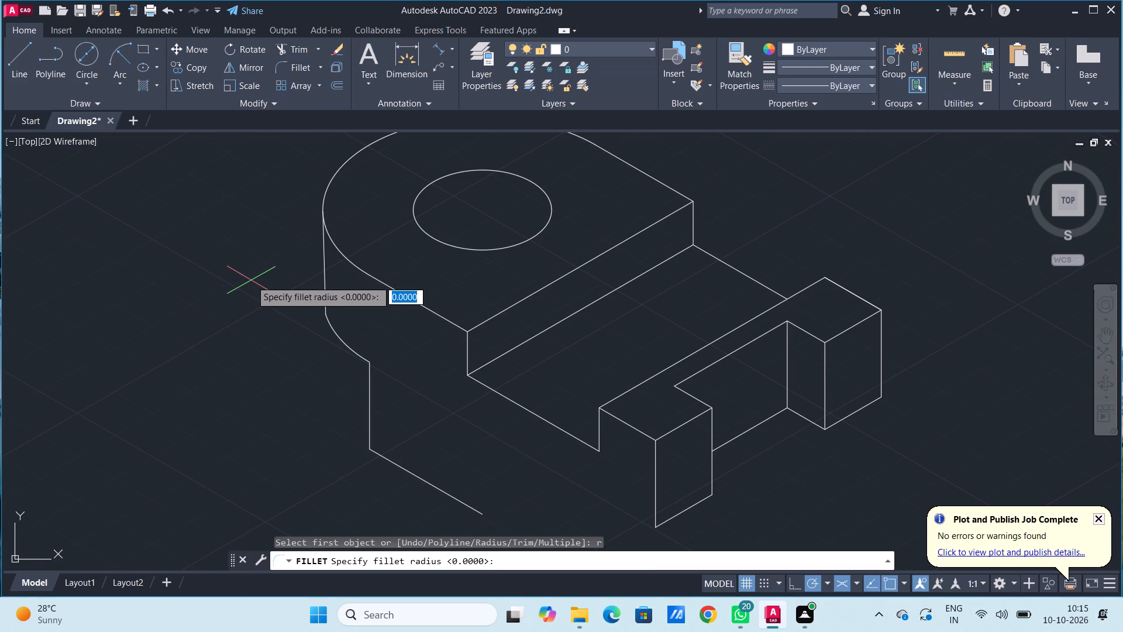
pyautogui.write('30')
pyautogui.press('Return')
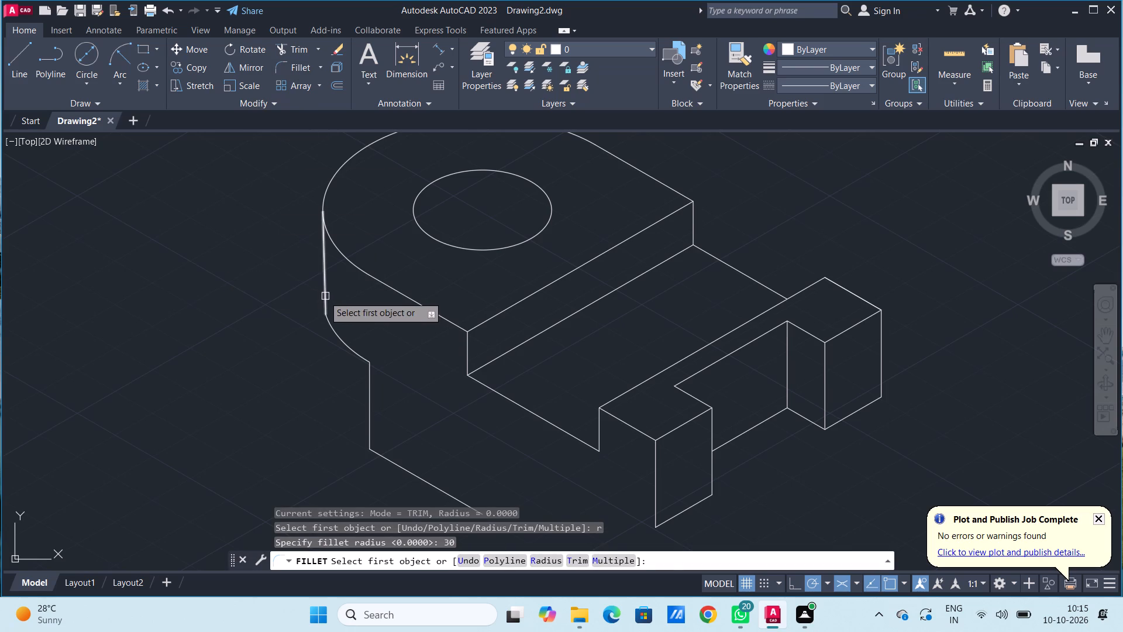
pyautogui.click(324, 296)
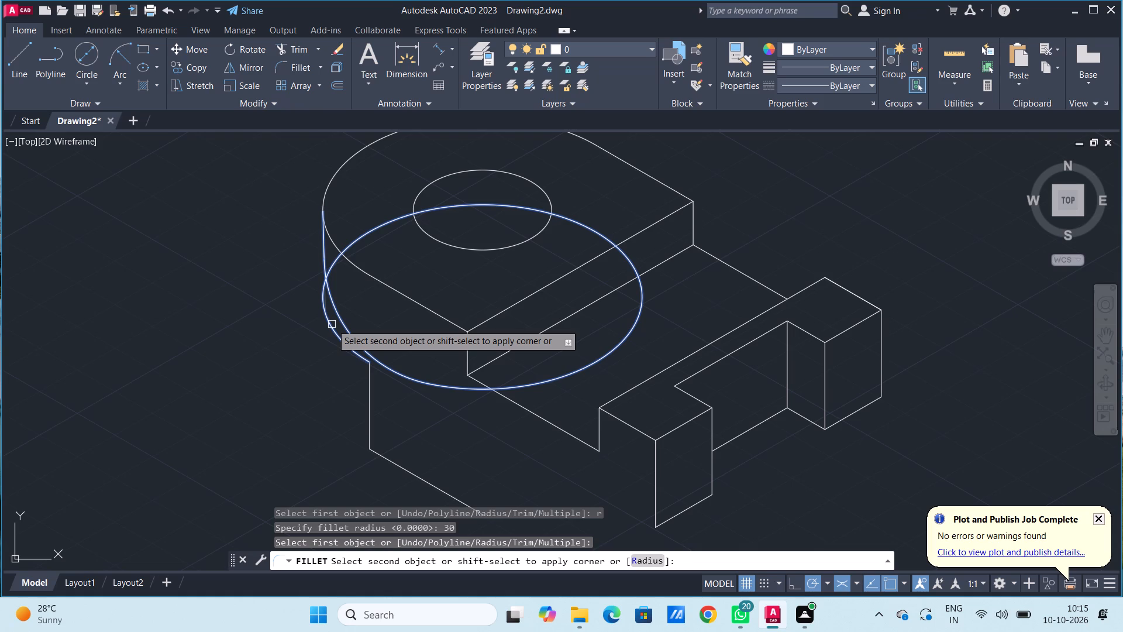
pyautogui.click(332, 324)
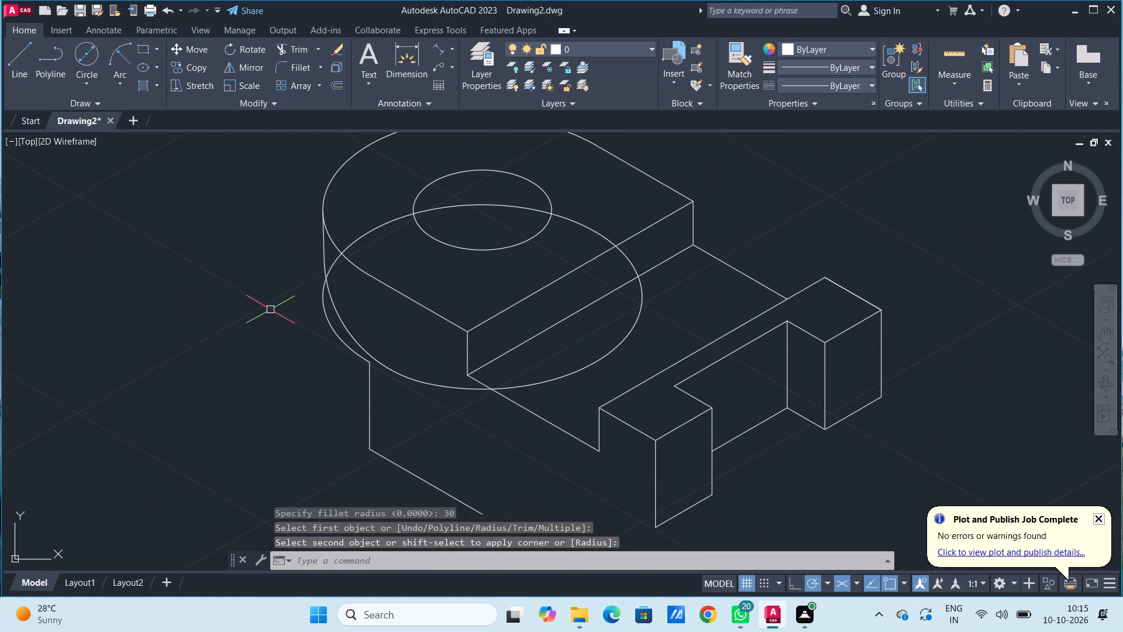
pyautogui.scroll(2, 270, 308)
pyautogui.scroll(-2, 270, 308)
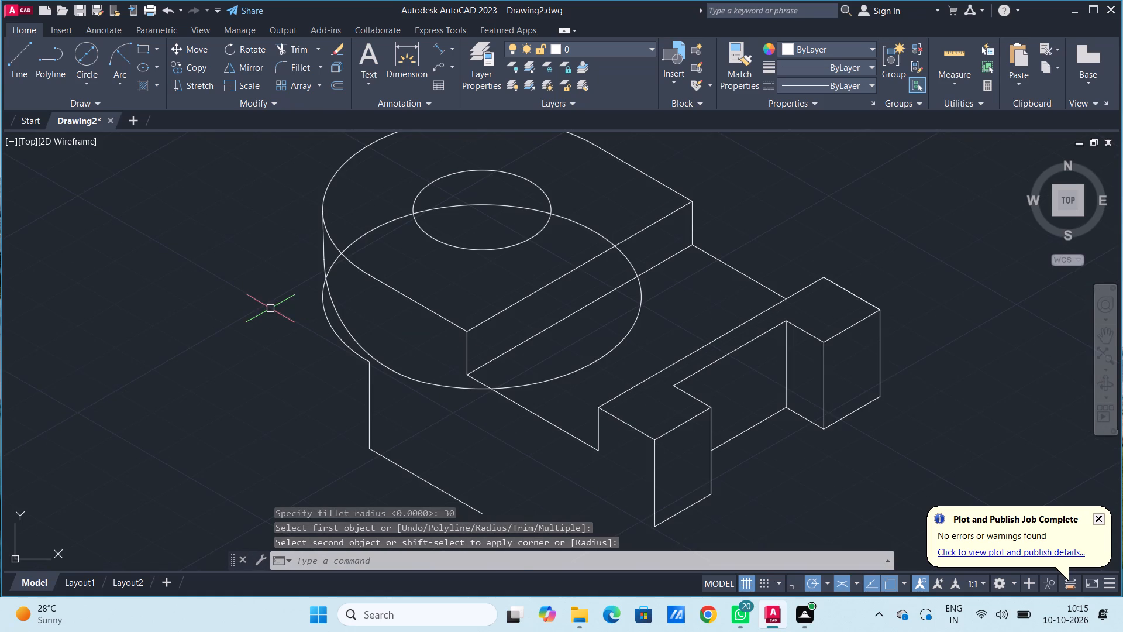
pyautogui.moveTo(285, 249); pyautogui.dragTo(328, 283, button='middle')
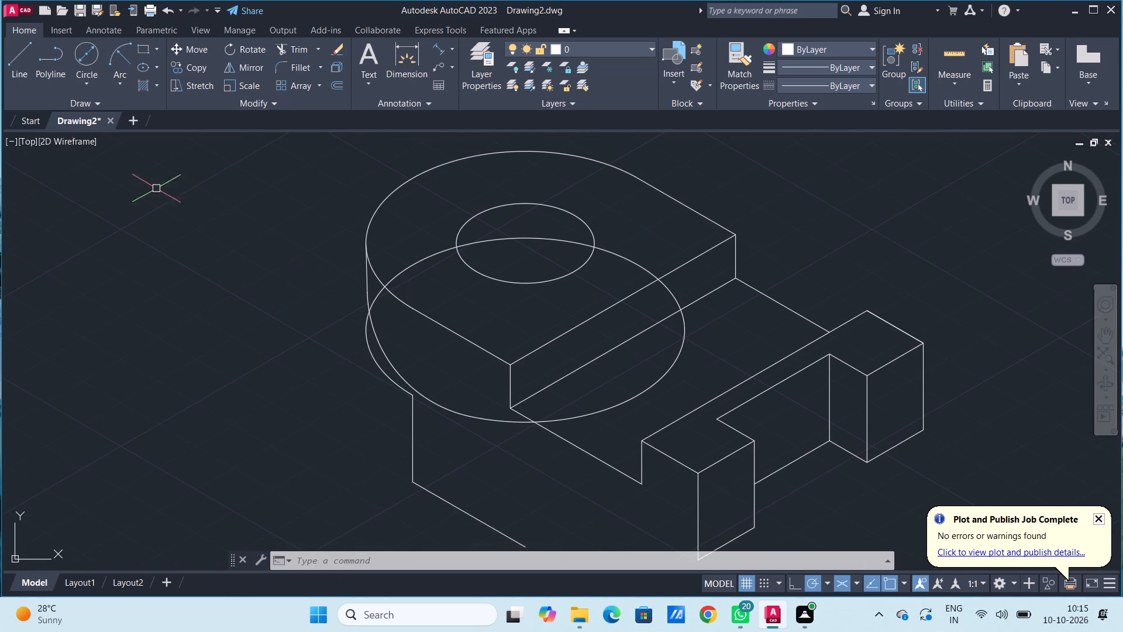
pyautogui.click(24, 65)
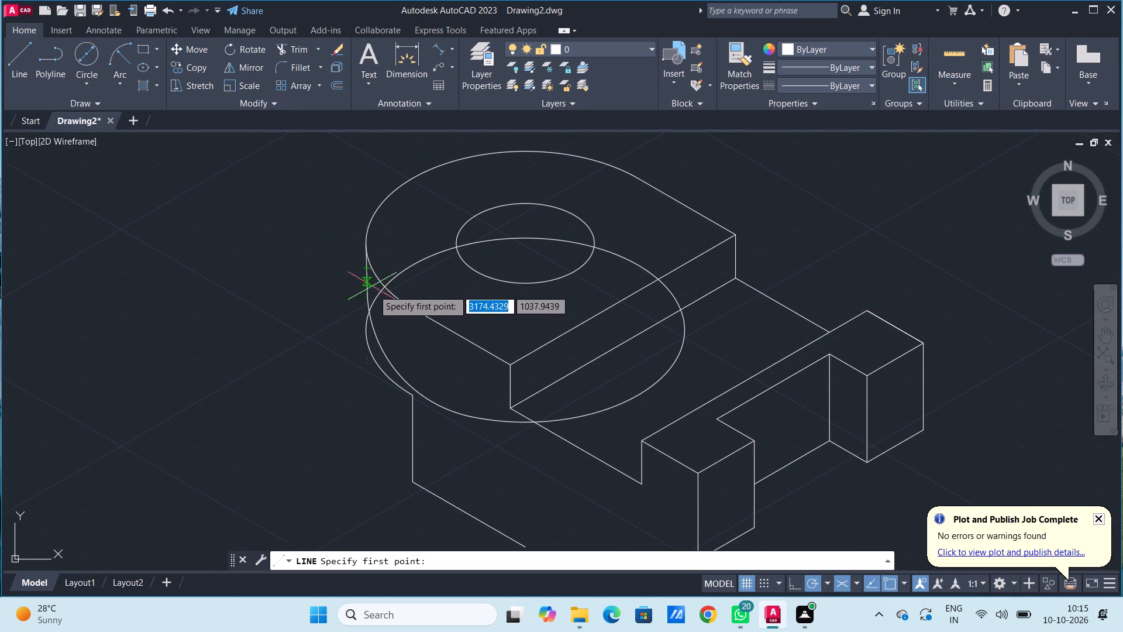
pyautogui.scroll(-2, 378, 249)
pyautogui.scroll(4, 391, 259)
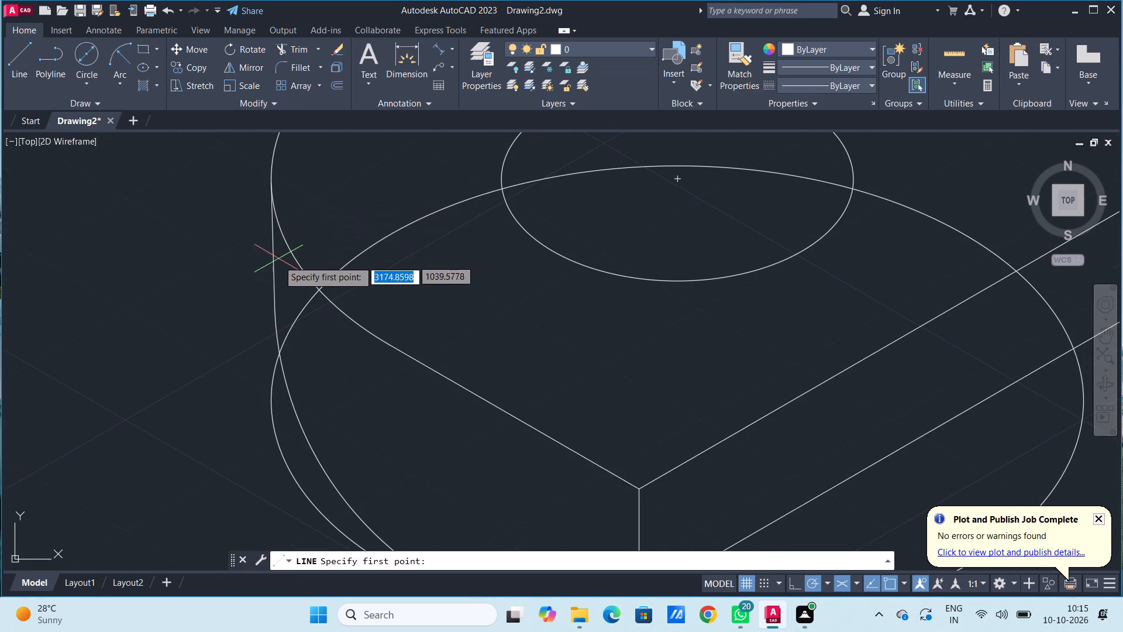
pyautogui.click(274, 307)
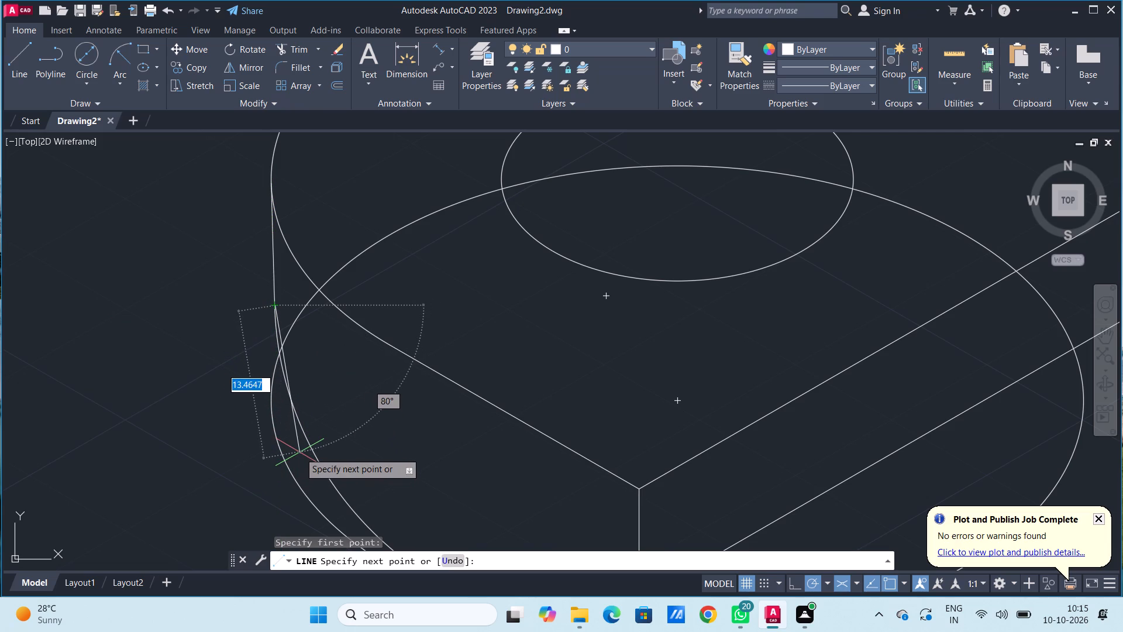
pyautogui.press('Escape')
# Draw a vertical line from the left quadrant of the rounded end's top arc straight down past the lower arc's left quadrant.
pyautogui.click(22, 67)
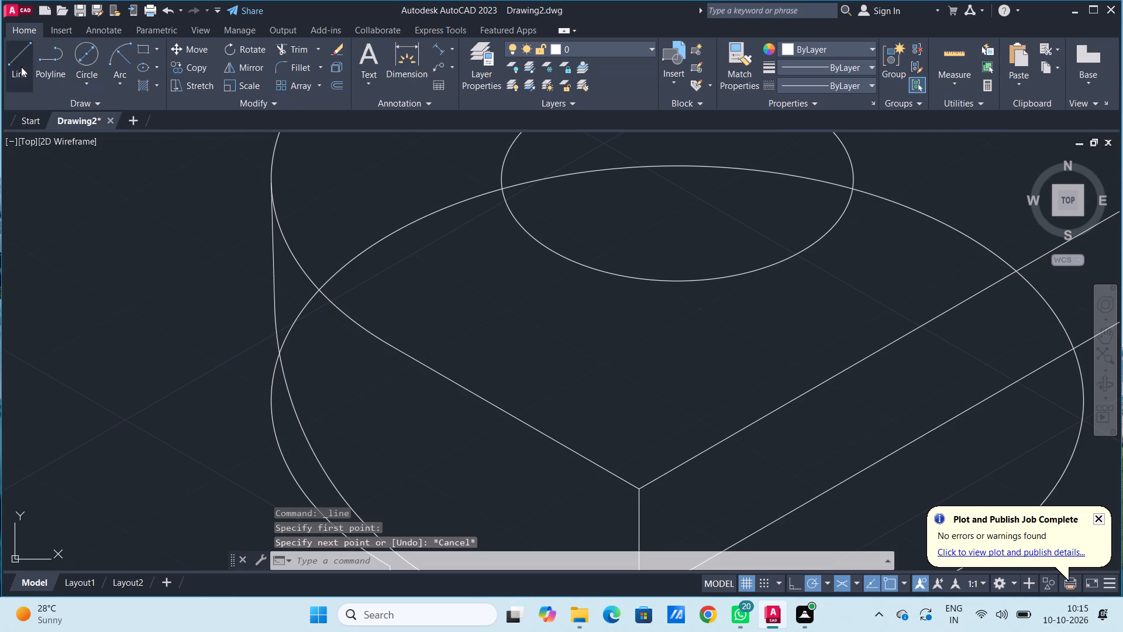
pyautogui.click(269, 182)
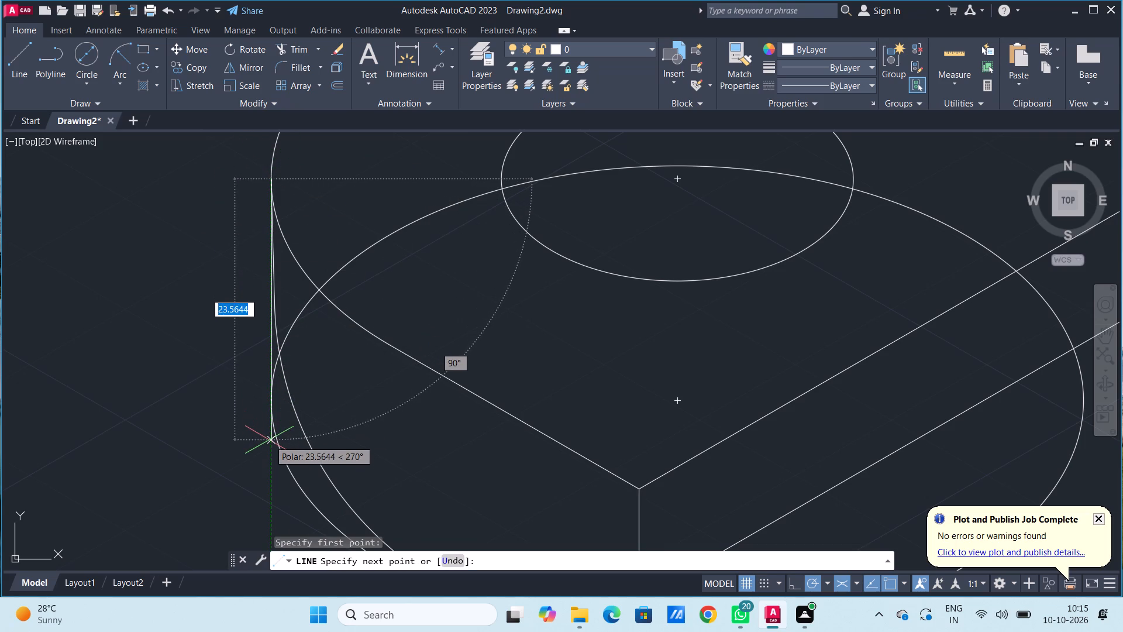
pyautogui.click(270, 463)
pyautogui.press('Escape')
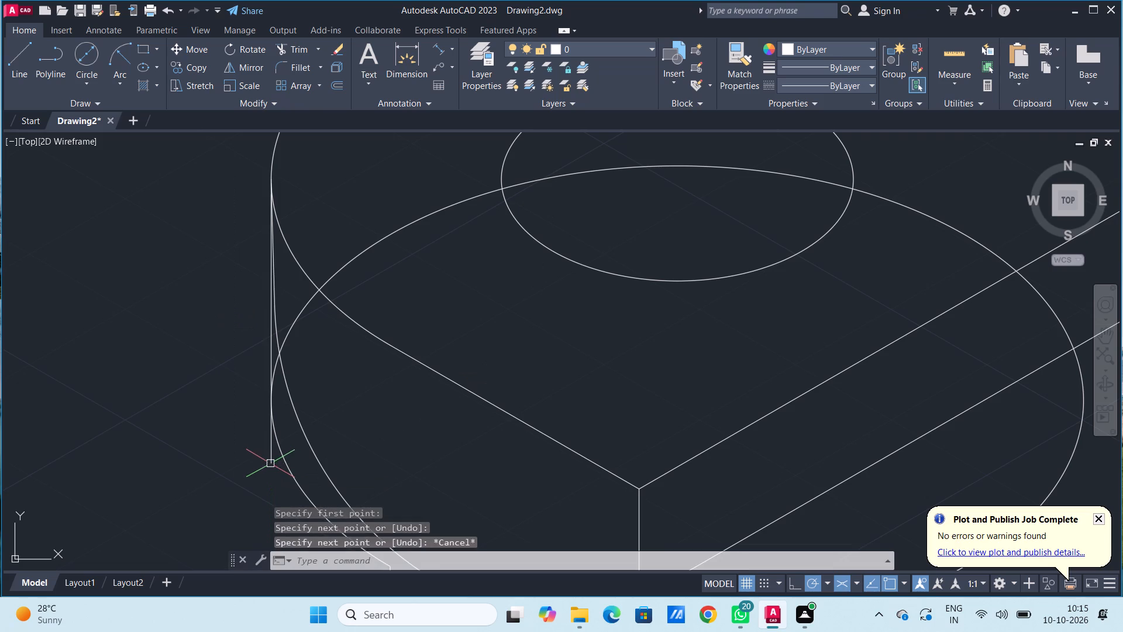
pyautogui.press('Escape')
pyautogui.press('Escape')
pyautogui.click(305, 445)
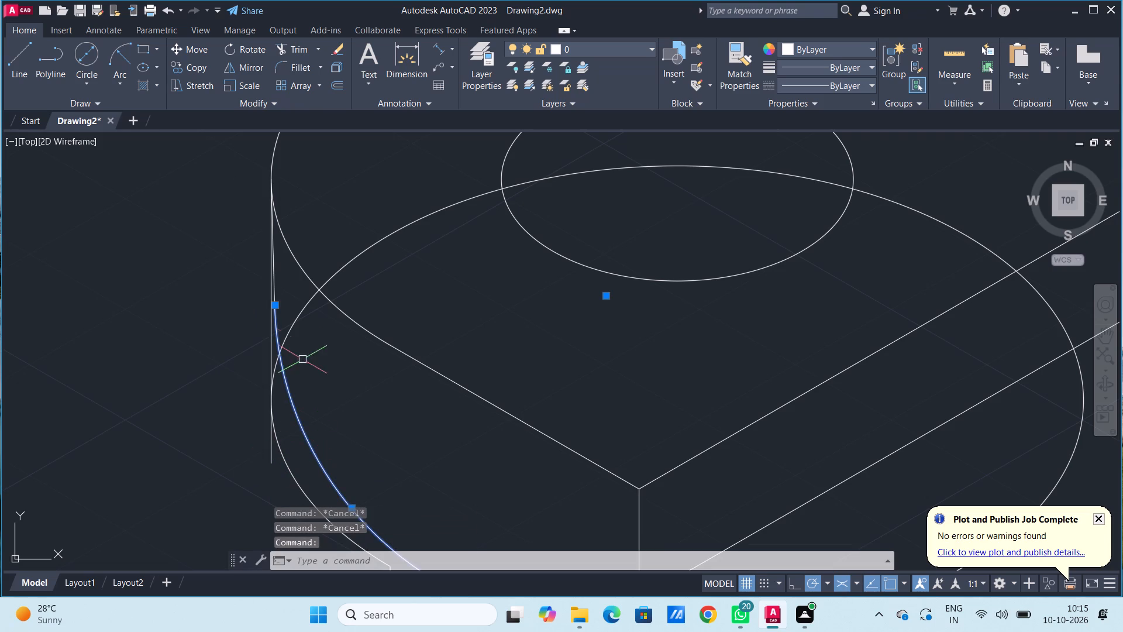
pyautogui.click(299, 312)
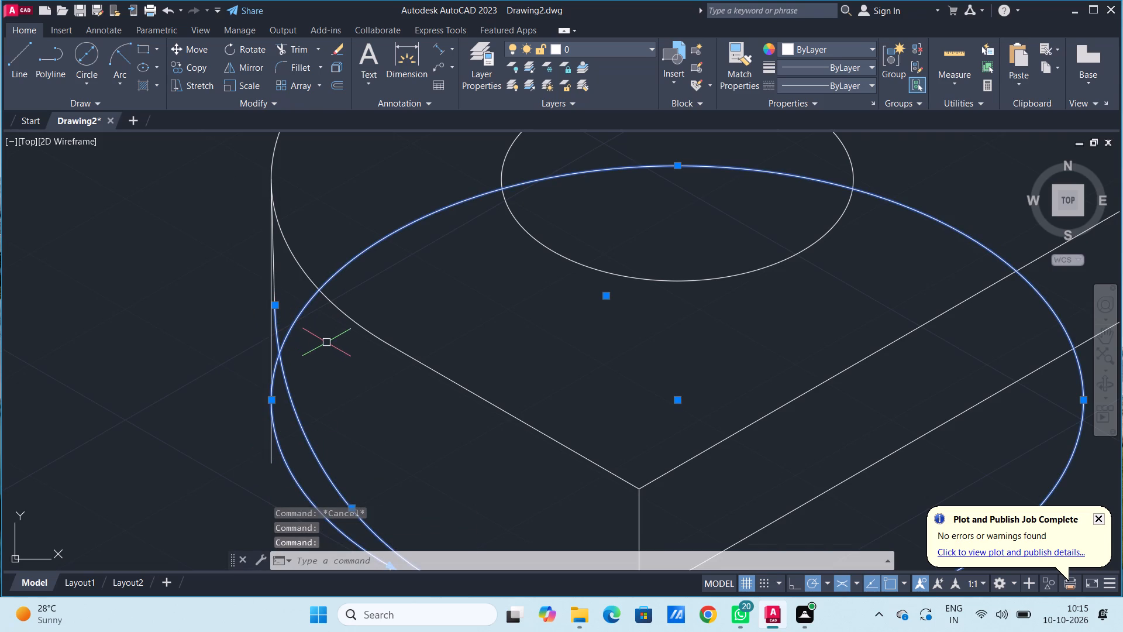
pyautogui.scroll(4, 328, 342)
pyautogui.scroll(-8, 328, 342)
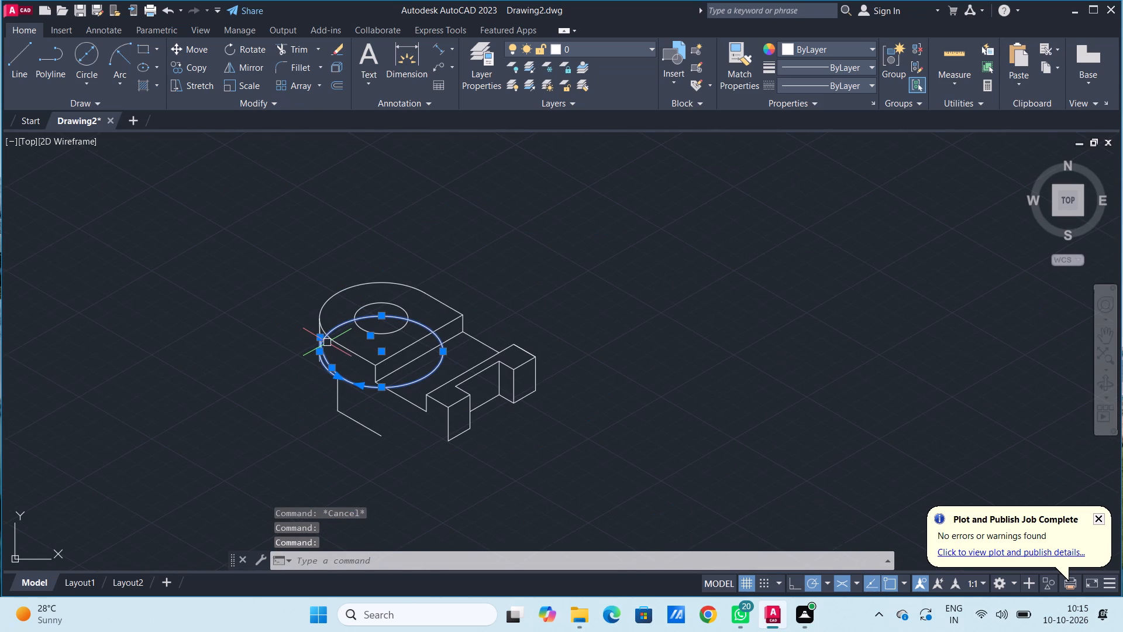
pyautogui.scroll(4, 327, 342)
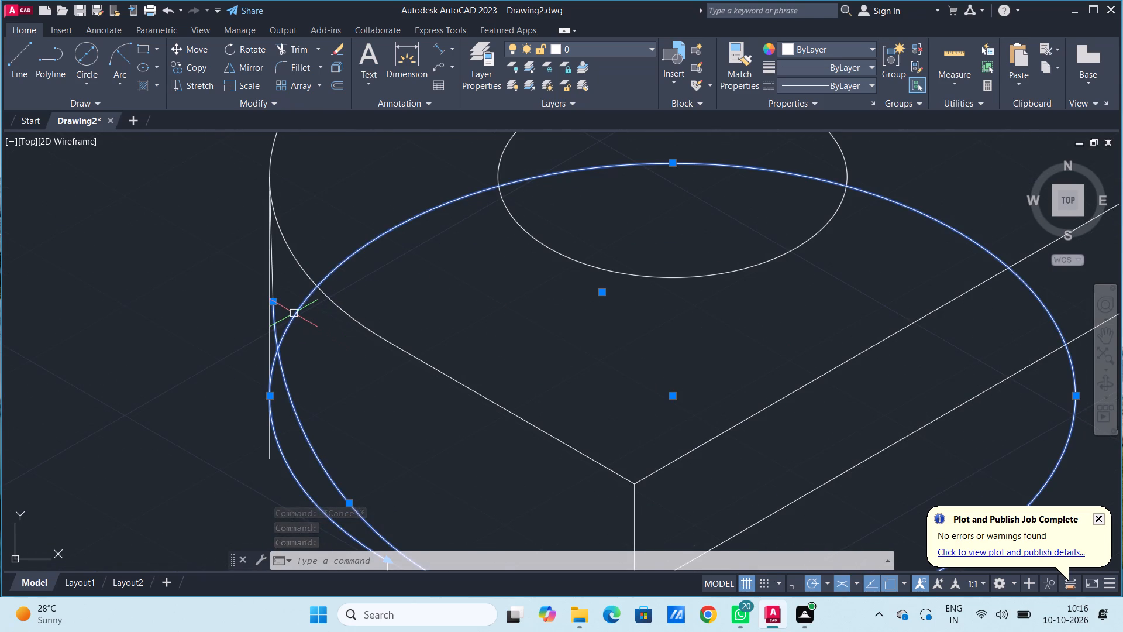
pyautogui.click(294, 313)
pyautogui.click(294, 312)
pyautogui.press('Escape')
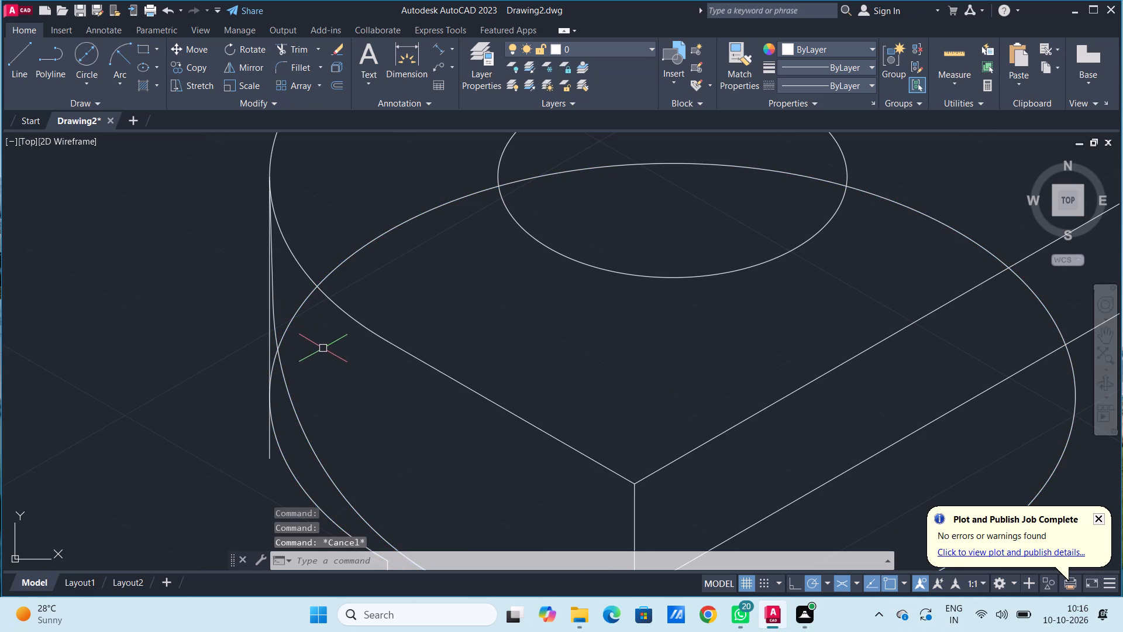
# Erase the radius-30 fillet arc between the slanted side line and the lower isometric arc.
pyautogui.click(294, 400)
pyautogui.scroll(4, 376, 384)
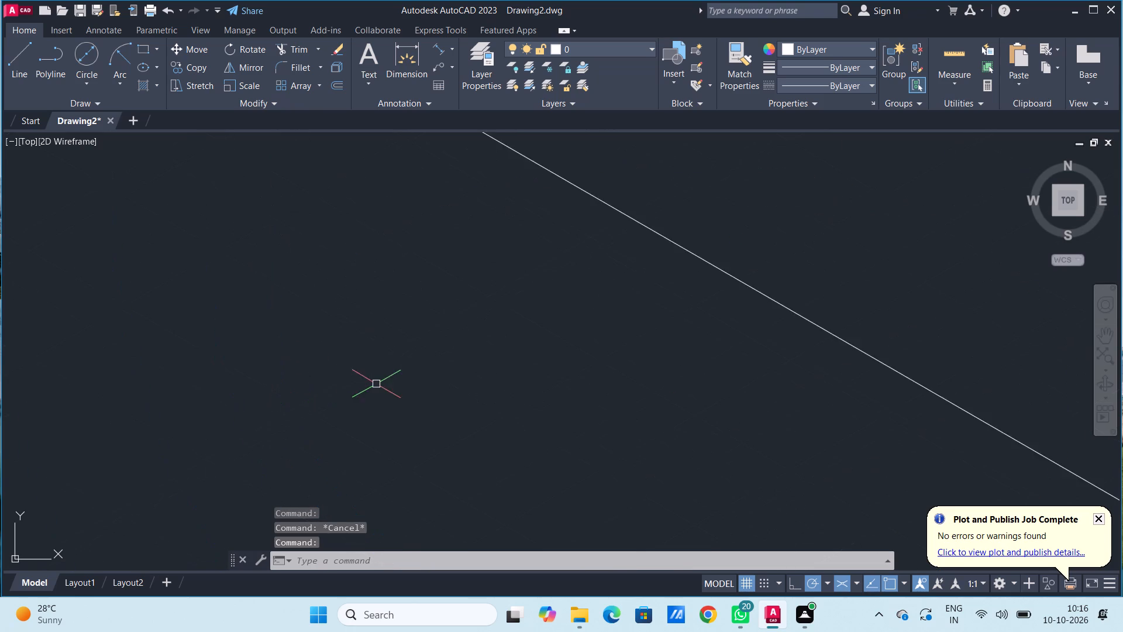
pyautogui.scroll(-7, 376, 383)
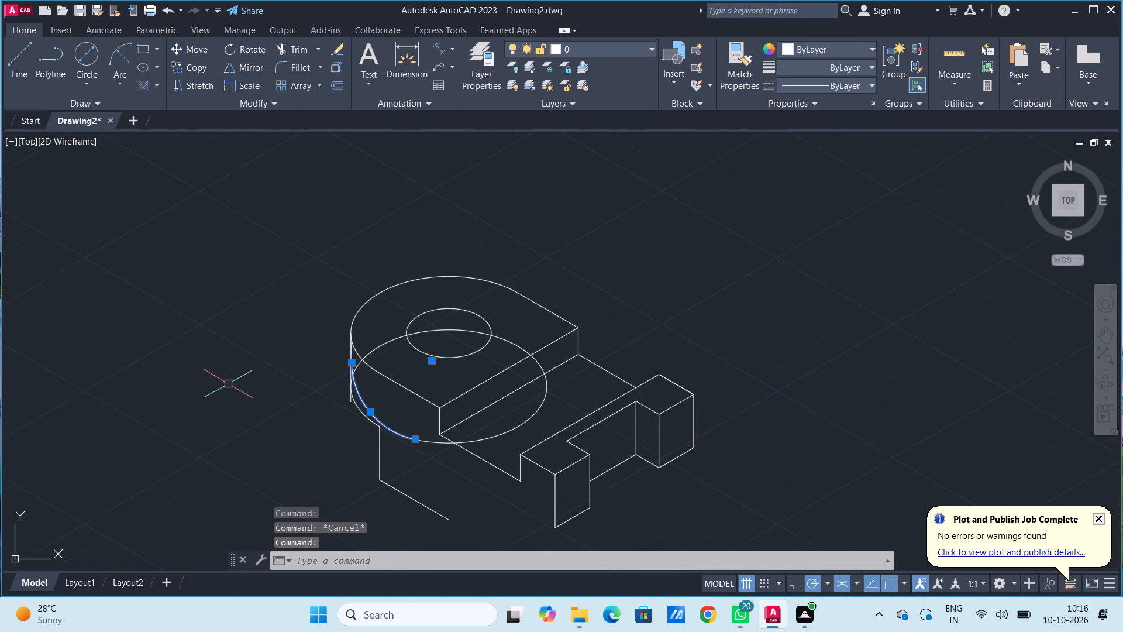
pyautogui.press('Delete')
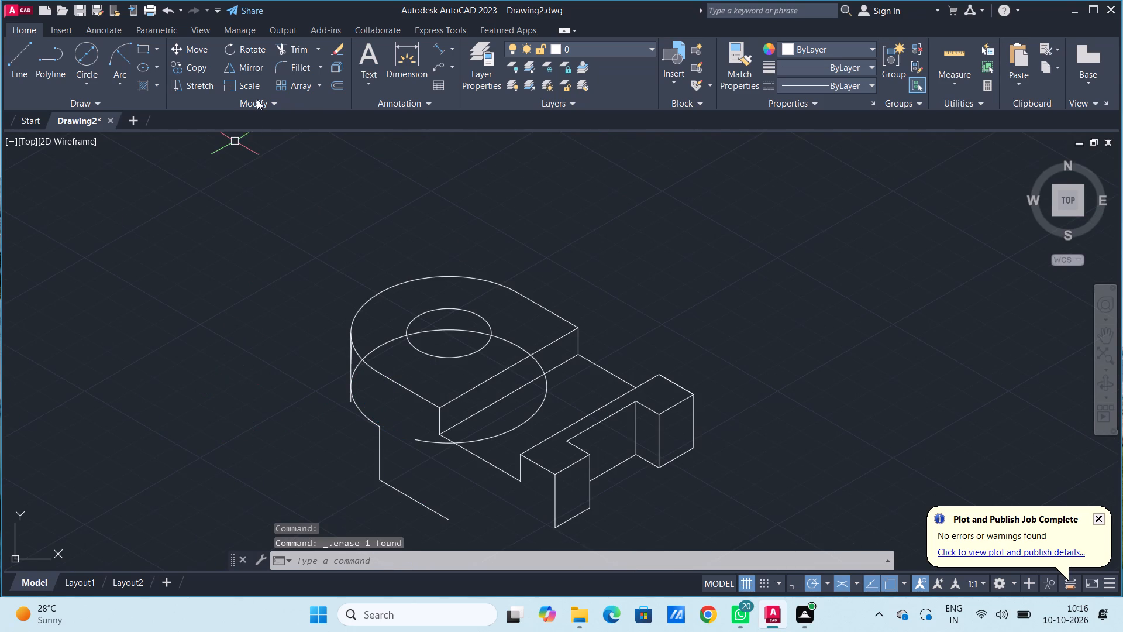
# Trim away the short stray slanted line beside the vertical tangent line at the rounded end.
pyautogui.click(281, 52)
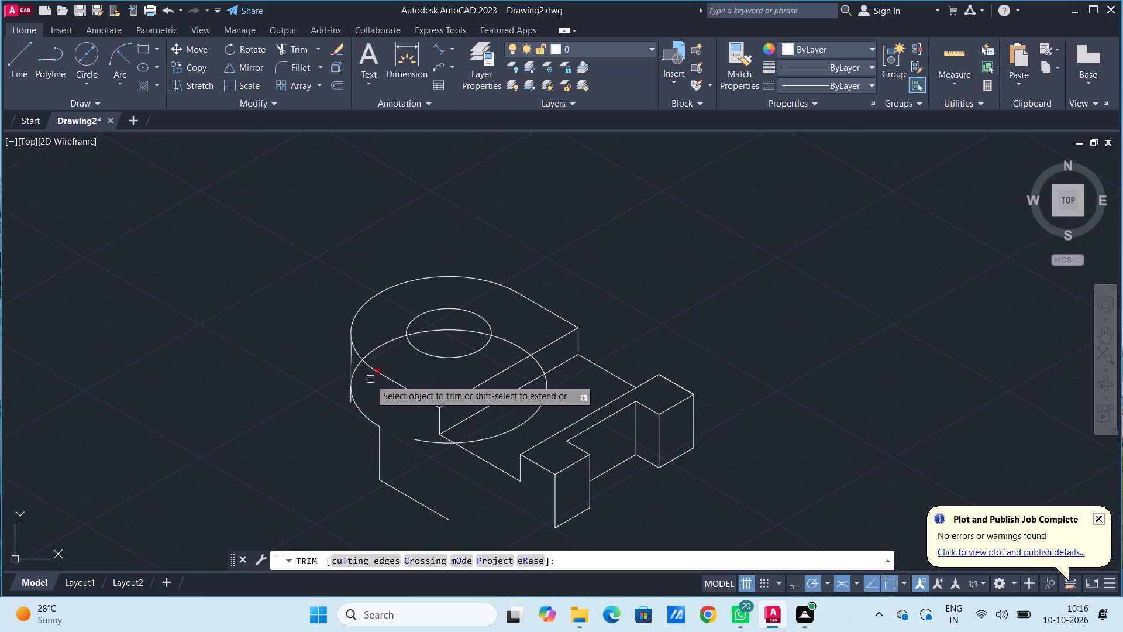
pyautogui.scroll(-2, 395, 380)
pyautogui.scroll(5, 395, 380)
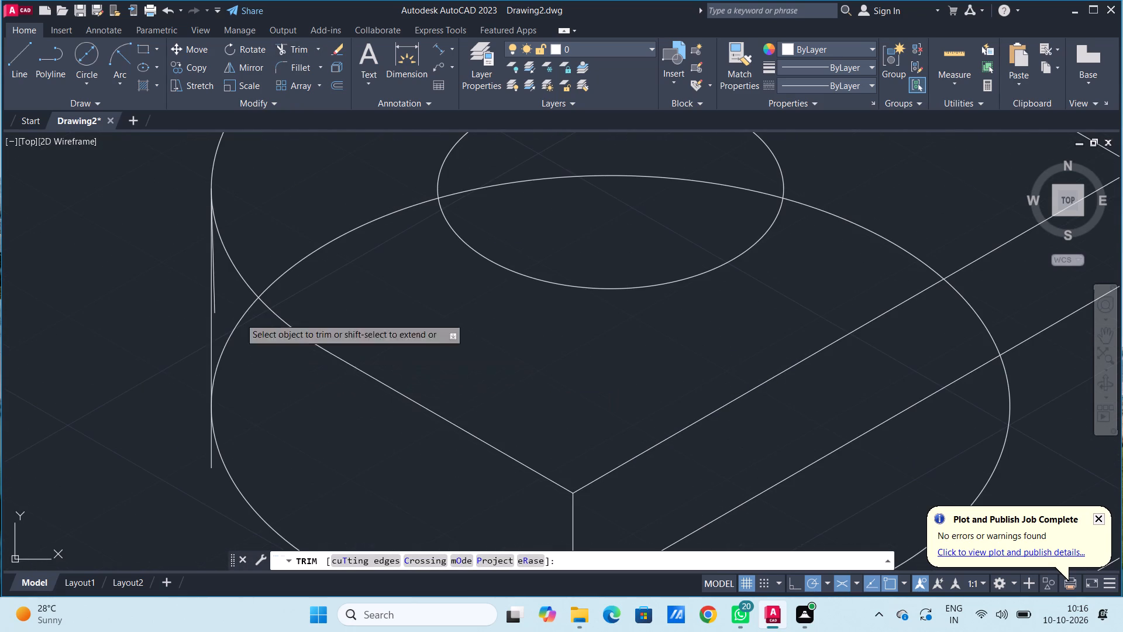
pyautogui.click(218, 293)
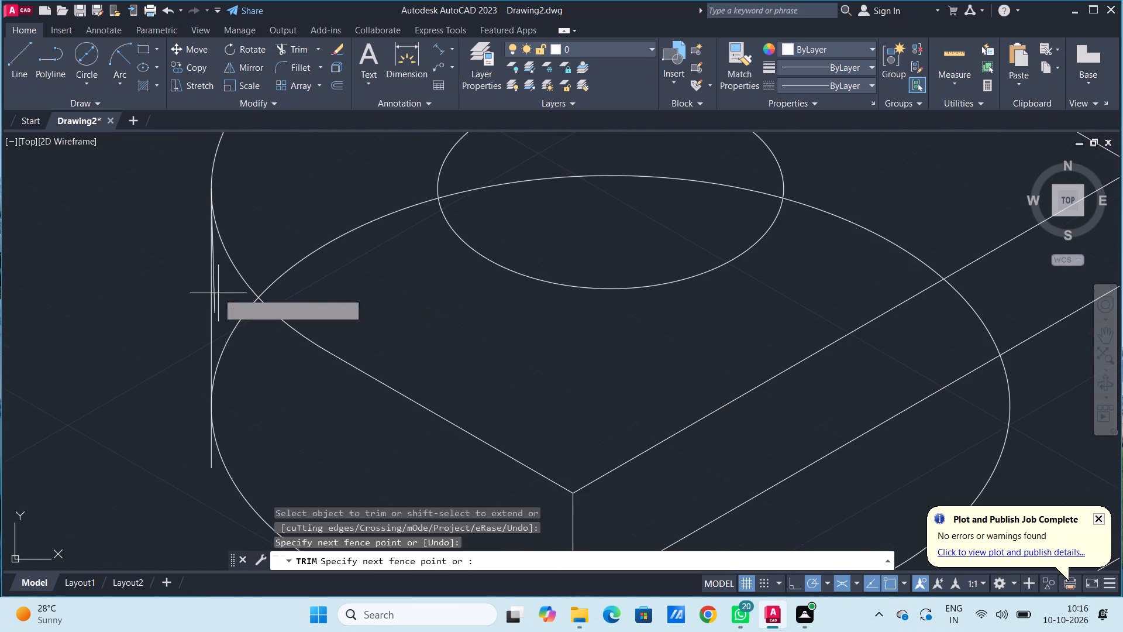
pyautogui.click(214, 288)
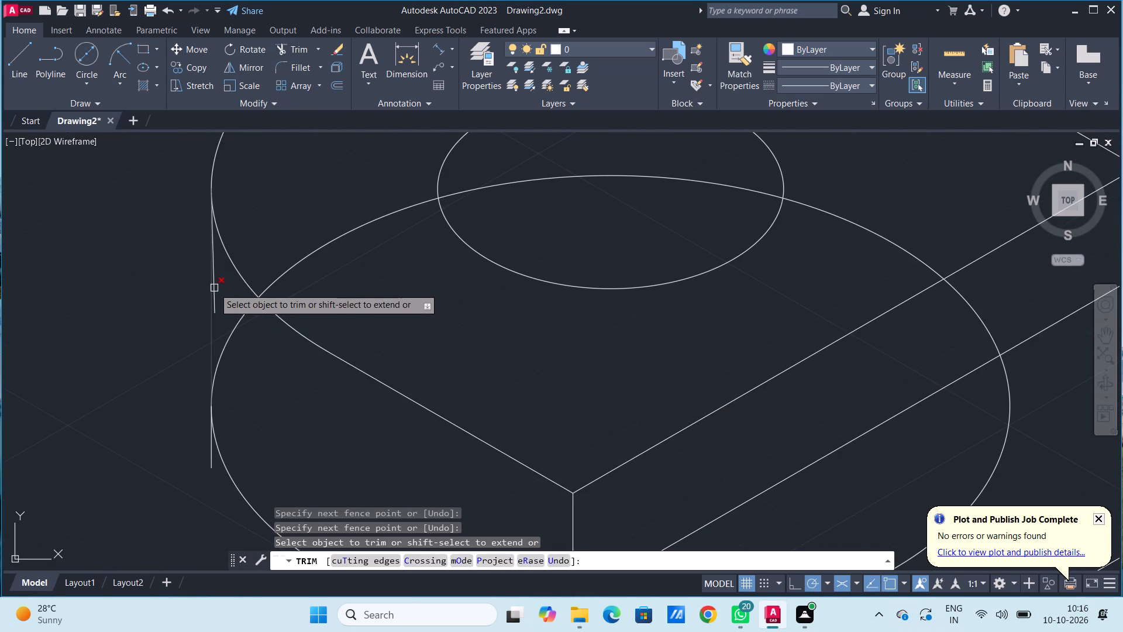
pyautogui.click(218, 290)
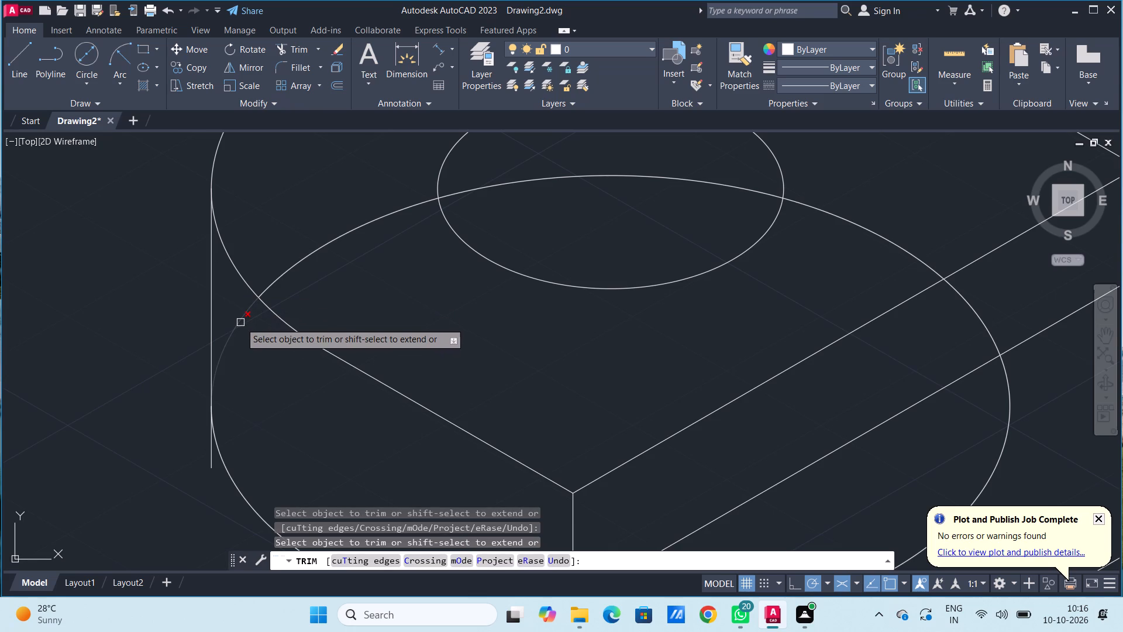
# Trim the lower arc's hidden portions inside the body, keeping only the piece between the vertical tangent line and the lower body's side edge.
pyautogui.click(240, 323)
pyautogui.click(277, 277)
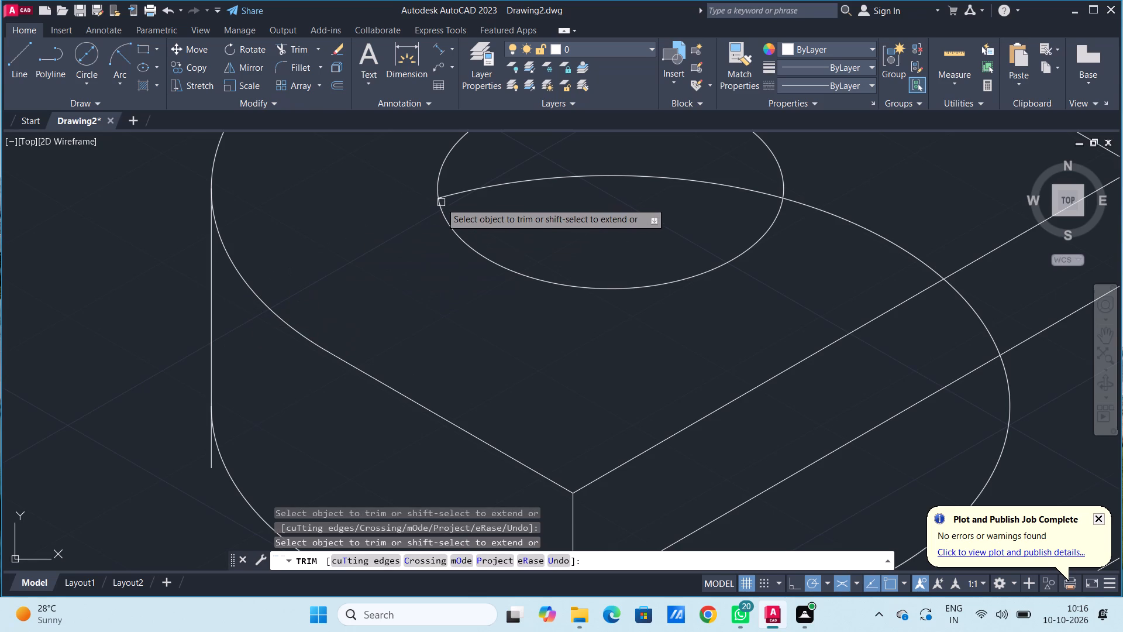
pyautogui.click(458, 196)
pyautogui.click(840, 215)
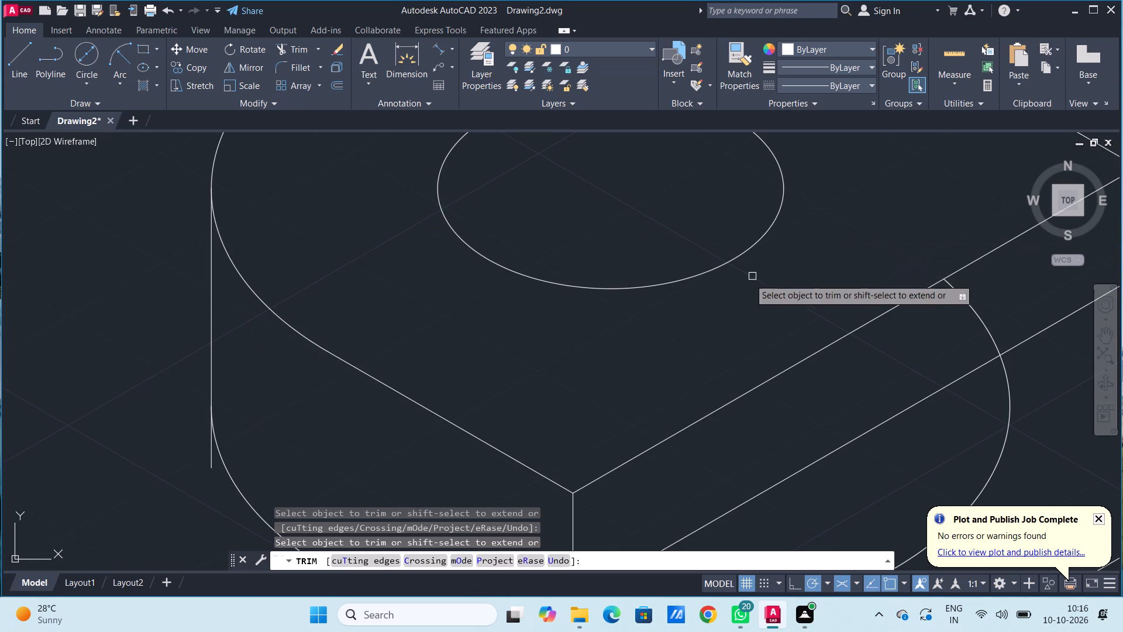
pyautogui.scroll(-2, 746, 282)
pyautogui.click(835, 297)
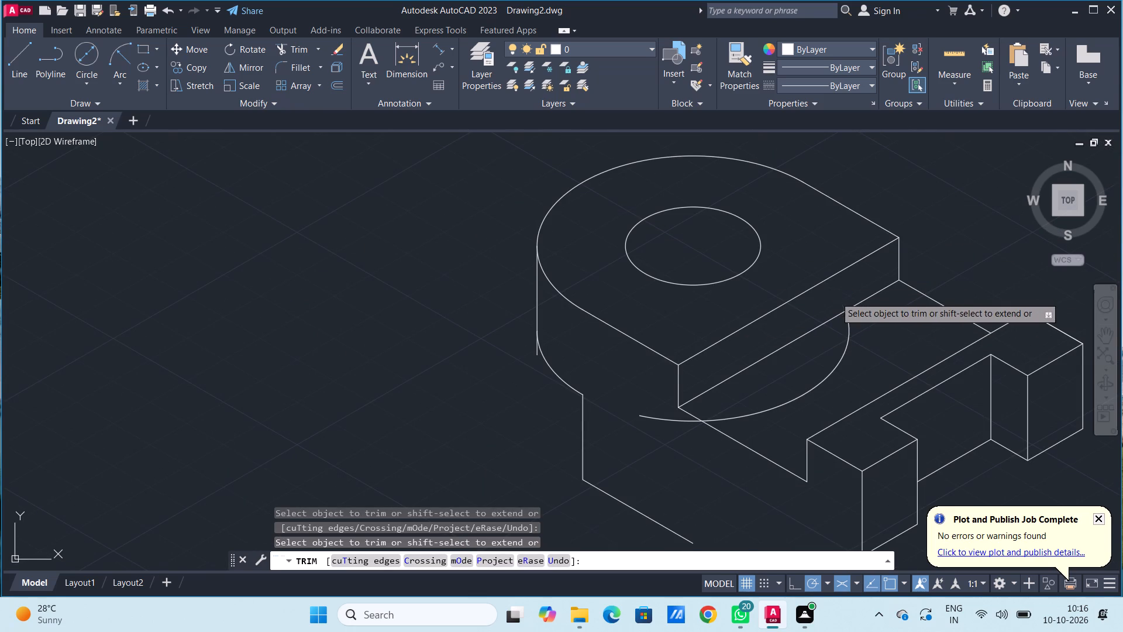
pyautogui.click(846, 348)
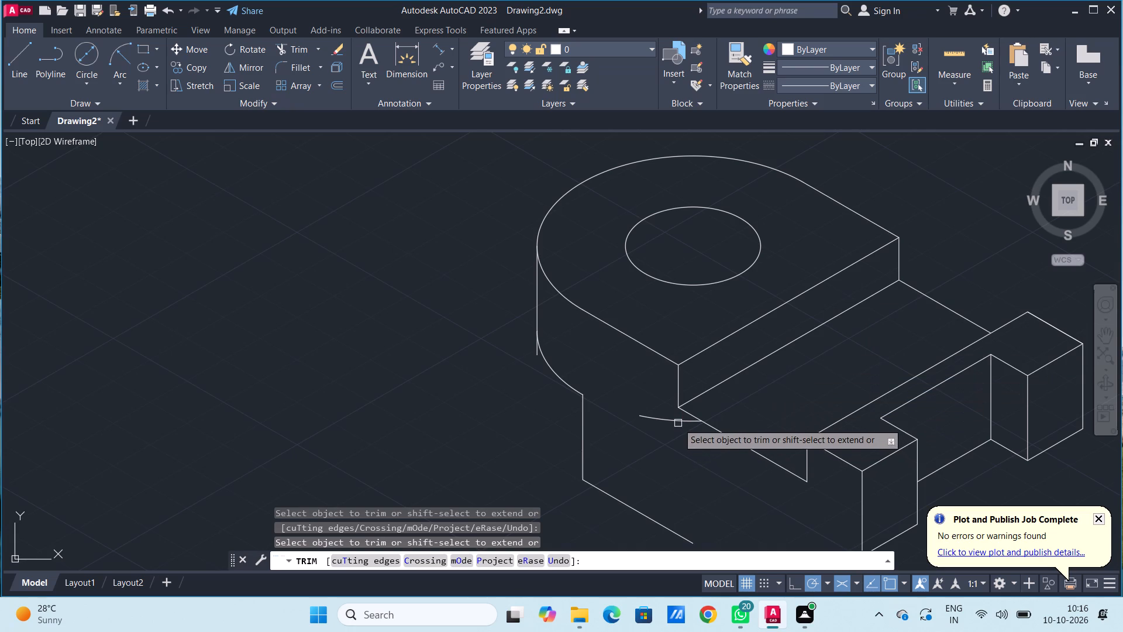
pyautogui.click(678, 423)
# Trim the vertical tangent line's overhang below its tangent point with the lower arc.
pyautogui.scroll(-2, 564, 346)
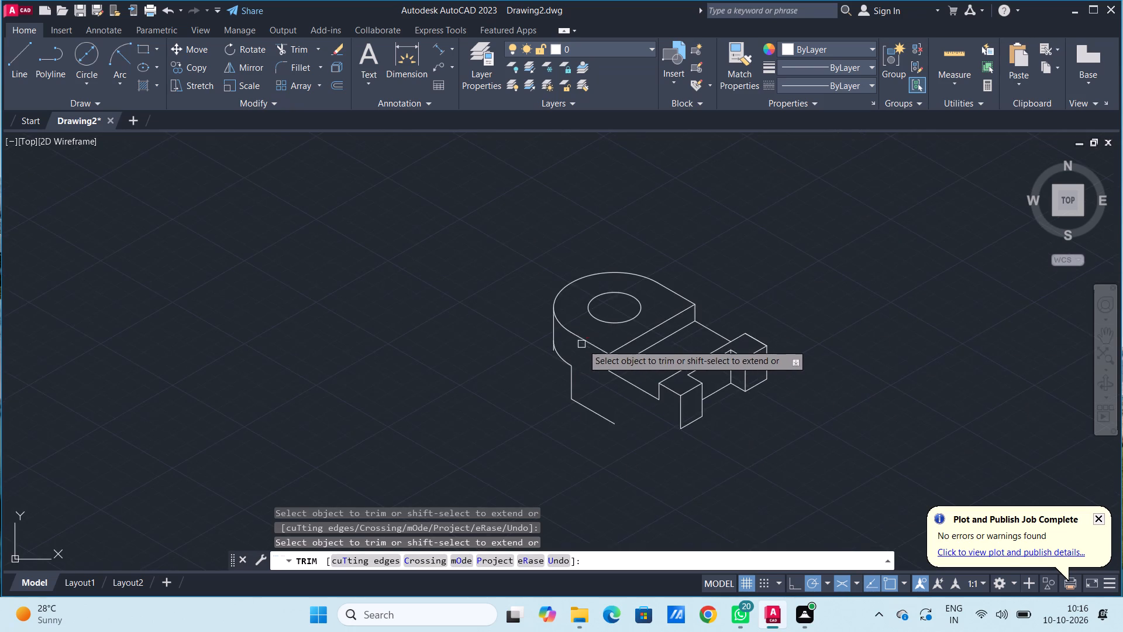
pyautogui.scroll(3, 586, 342)
pyautogui.scroll(2, 534, 348)
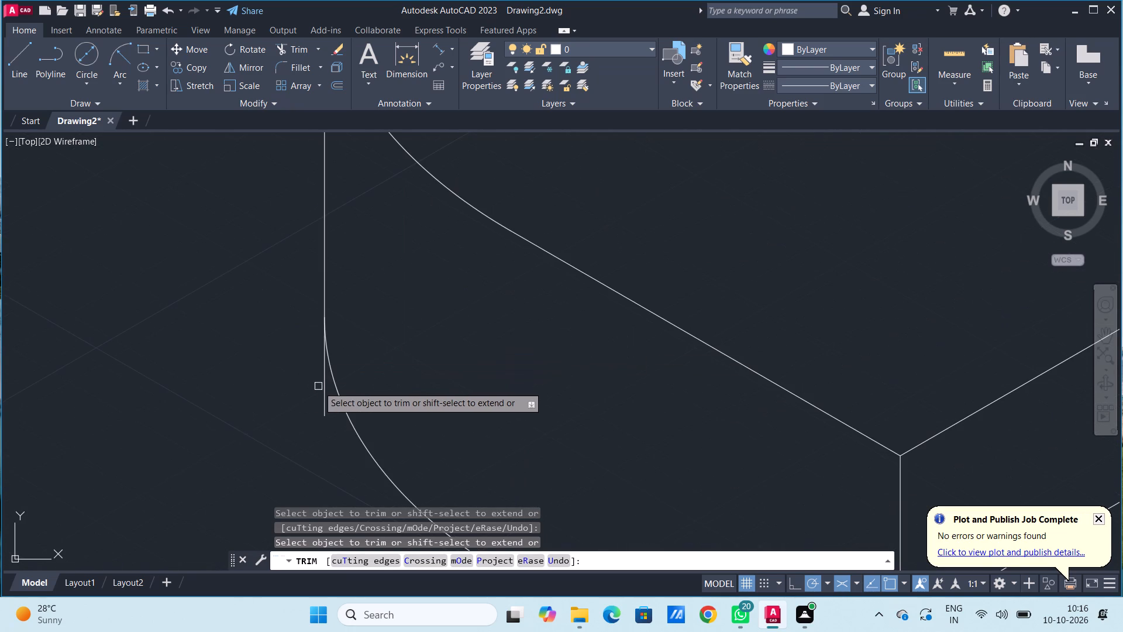
pyautogui.click(323, 389)
pyautogui.scroll(-3, 496, 371)
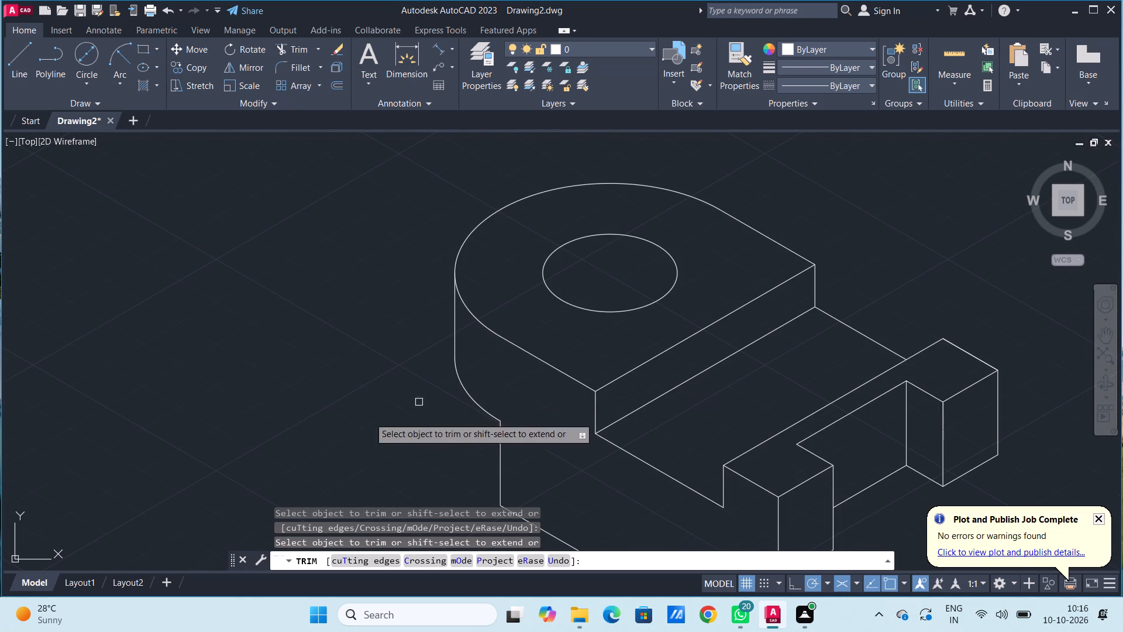
pyautogui.press('Escape')
pyautogui.press('Escape')
pyautogui.press('Escape')
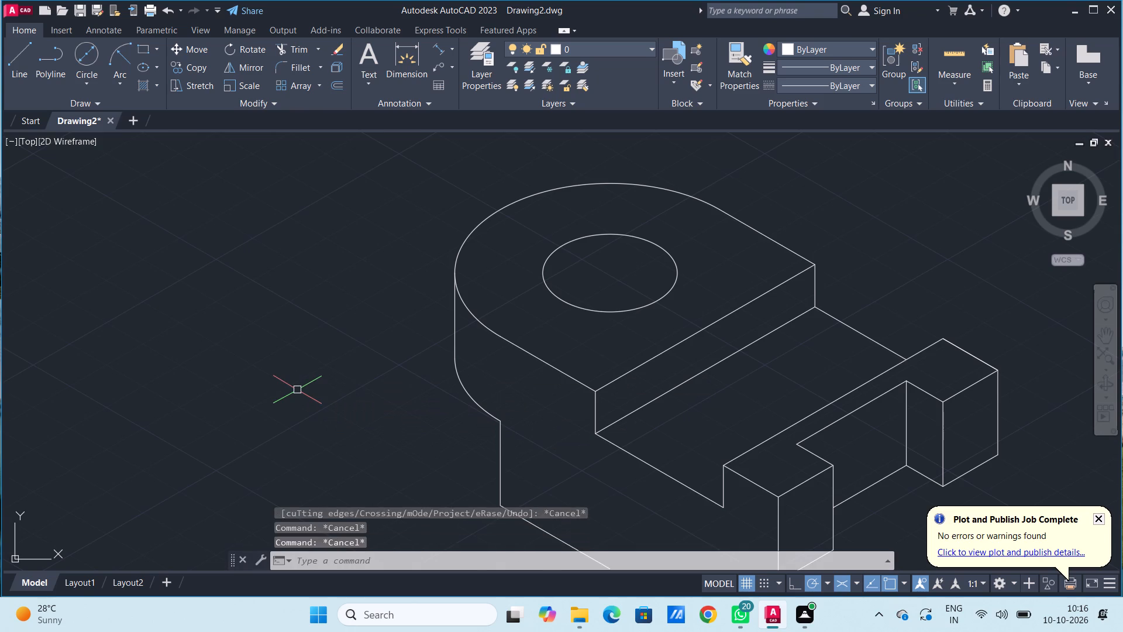
pyautogui.press('Escape')
pyautogui.press('Escape')
# Examine the junction of the vertical tangent line and lower arc, and the overall outline for missing edges.
pyautogui.scroll(2, 297, 378)
pyautogui.scroll(-4, 332, 362)
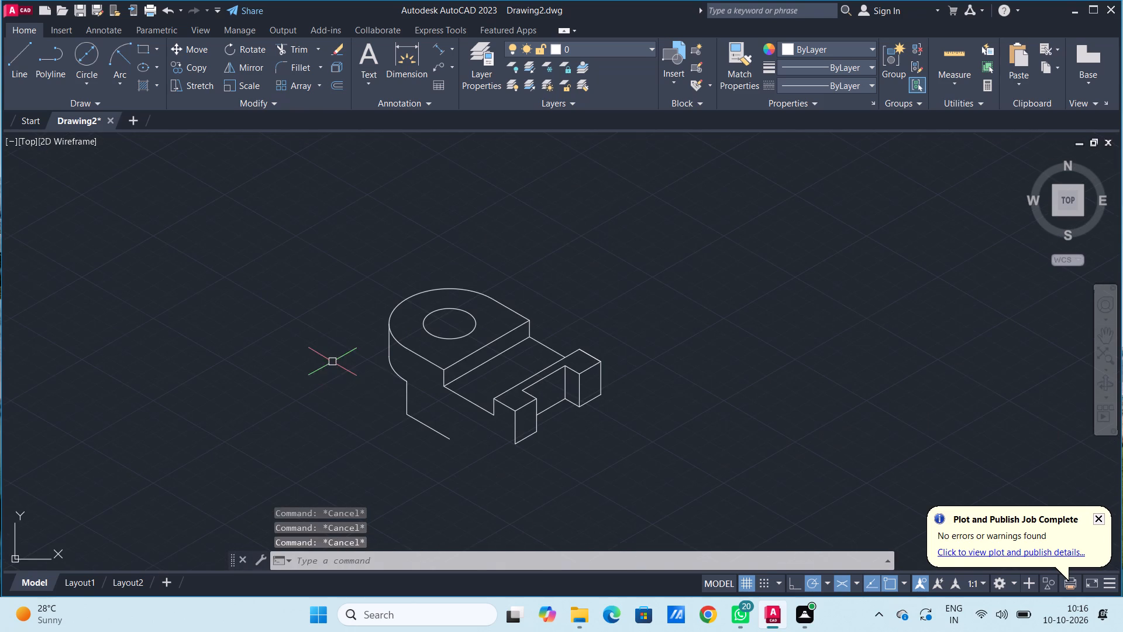
pyautogui.moveTo(506, 346); pyautogui.dragTo(635, 309, button='middle')
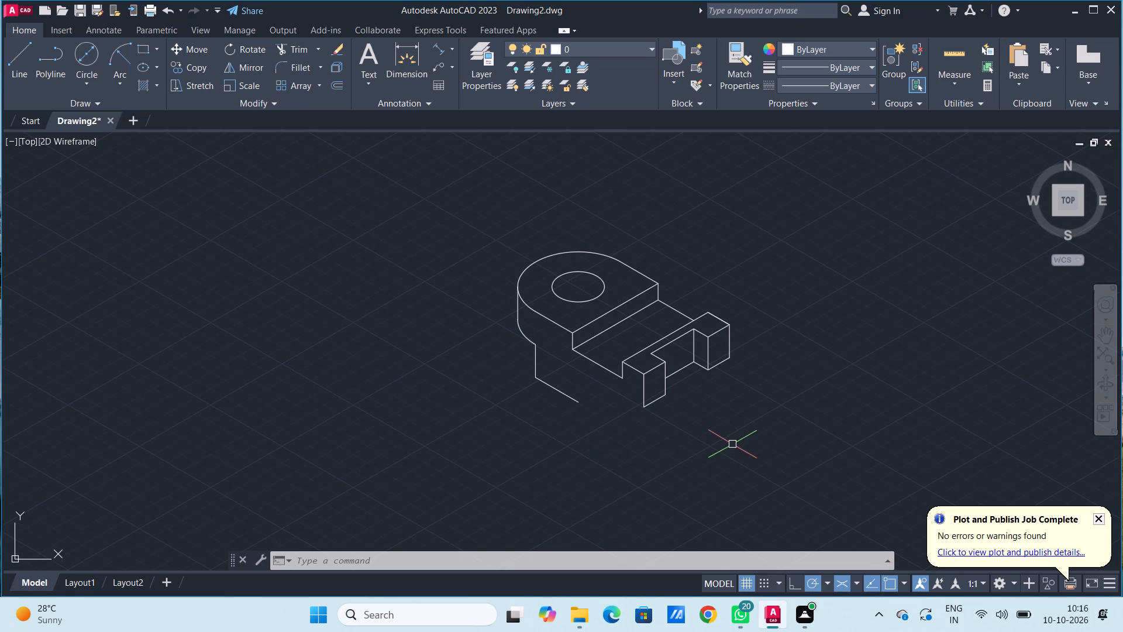
pyautogui.scroll(3, 543, 315)
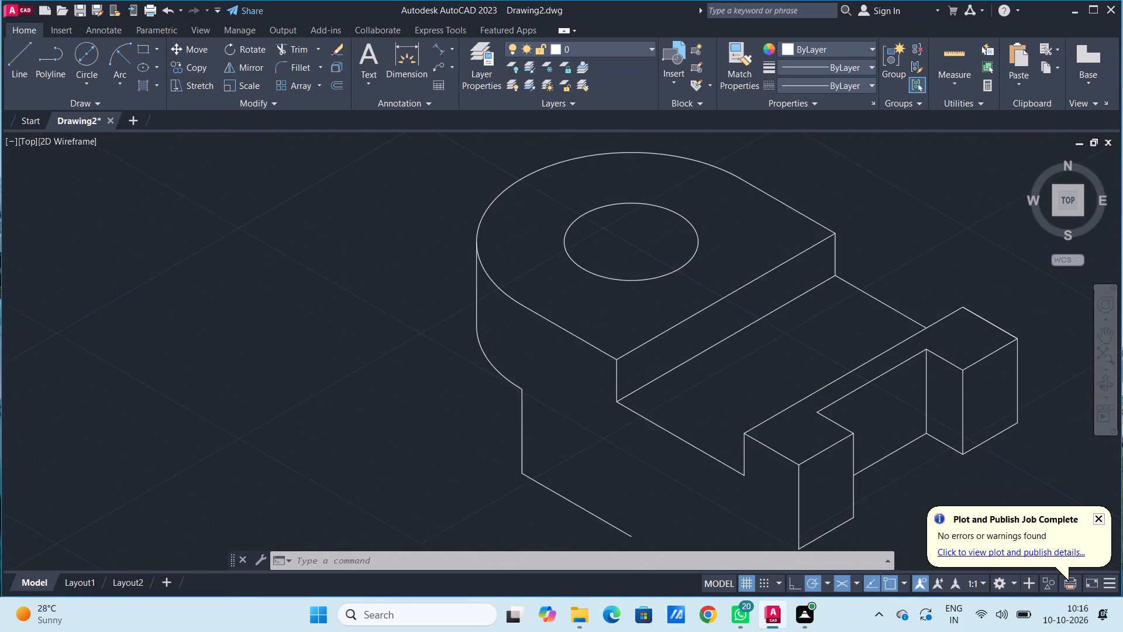
pyautogui.scroll(3, 465, 351)
pyautogui.scroll(4, 382, 305)
pyautogui.scroll(-5, 381, 305)
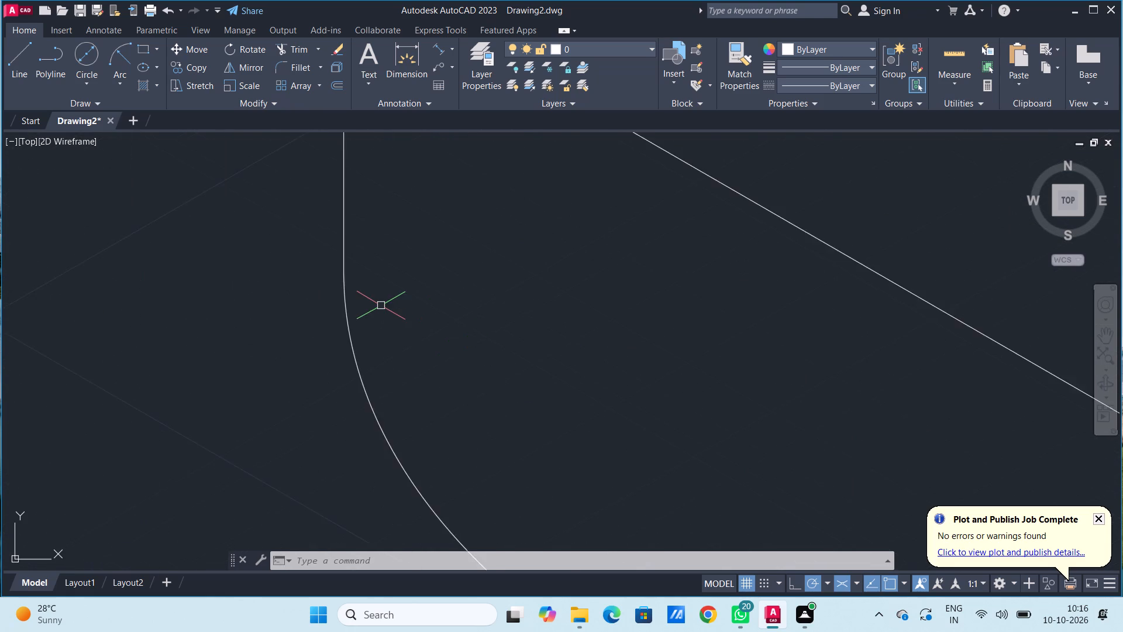
pyautogui.scroll(-6, 381, 305)
pyautogui.moveTo(508, 420); pyautogui.dragTo(638, 400, button='middle')
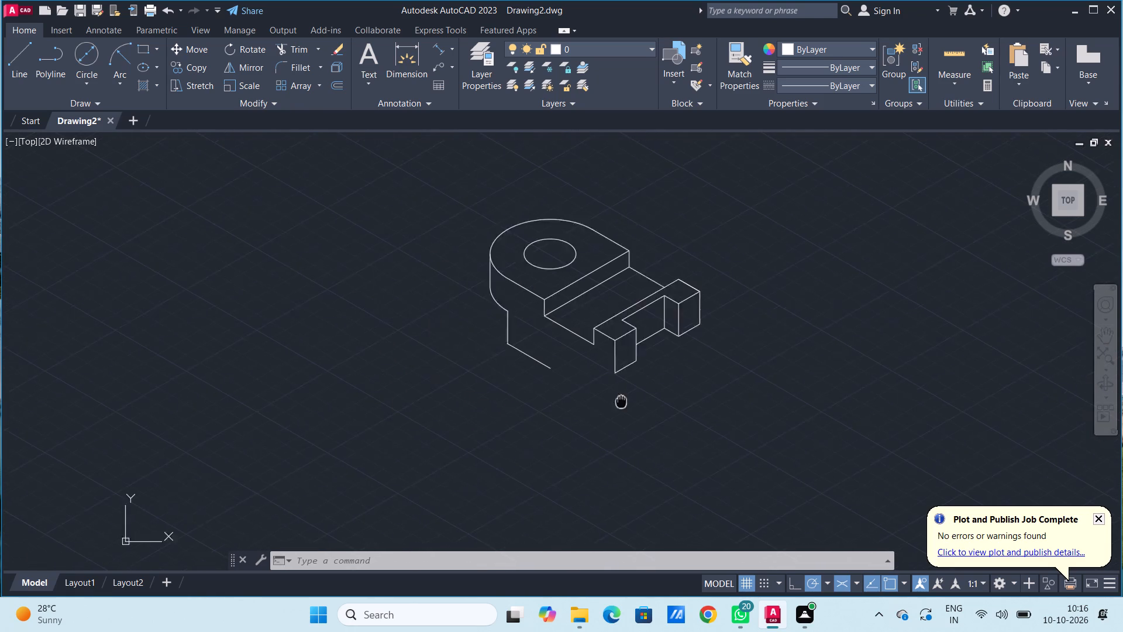
pyautogui.moveTo(638, 400); pyautogui.dragTo(647, 408, button='middle')
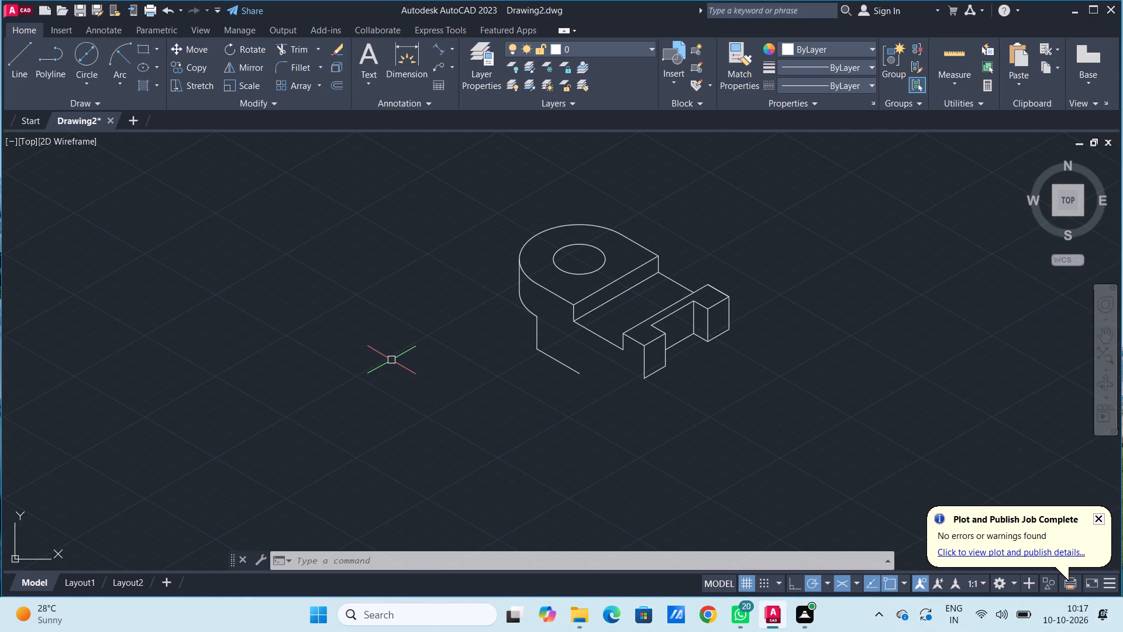
# Draw a 36-unit line at 150° from the front block's lowest corner back along the body's bottom.
pyautogui.click(19, 59)
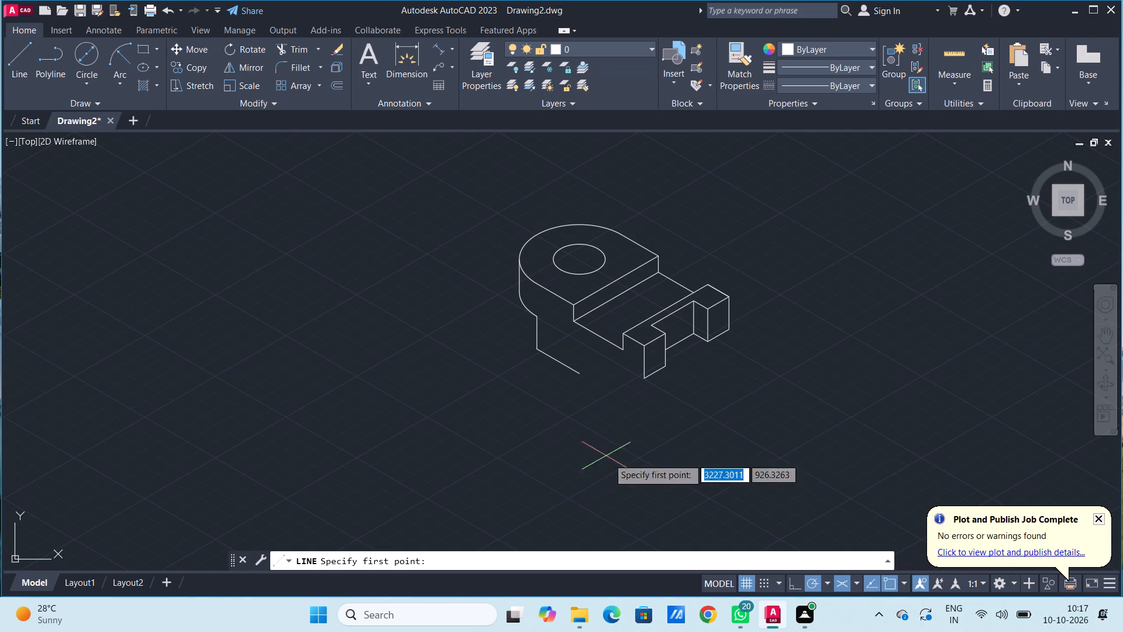
pyautogui.click(643, 377)
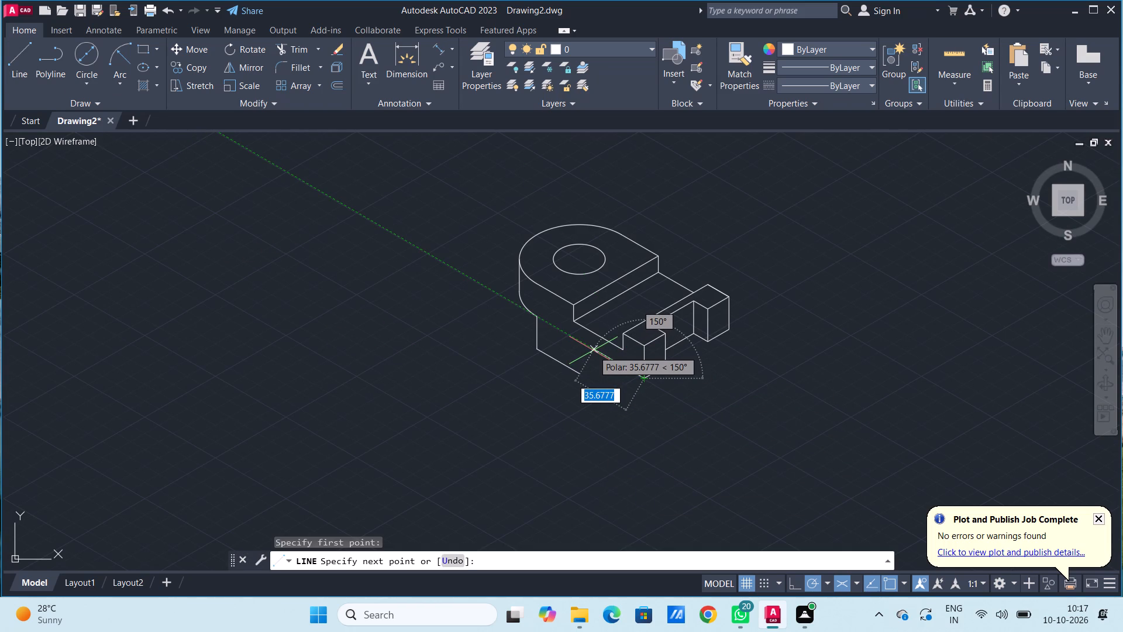
pyautogui.write('36')
pyautogui.press('Return')
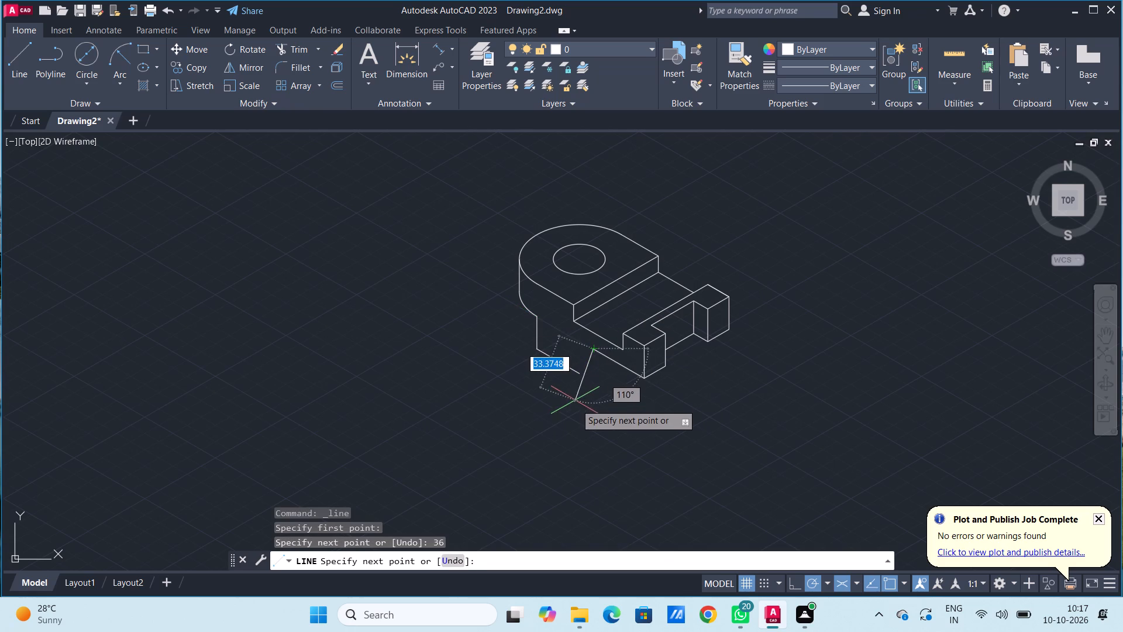
pyautogui.press('Escape')
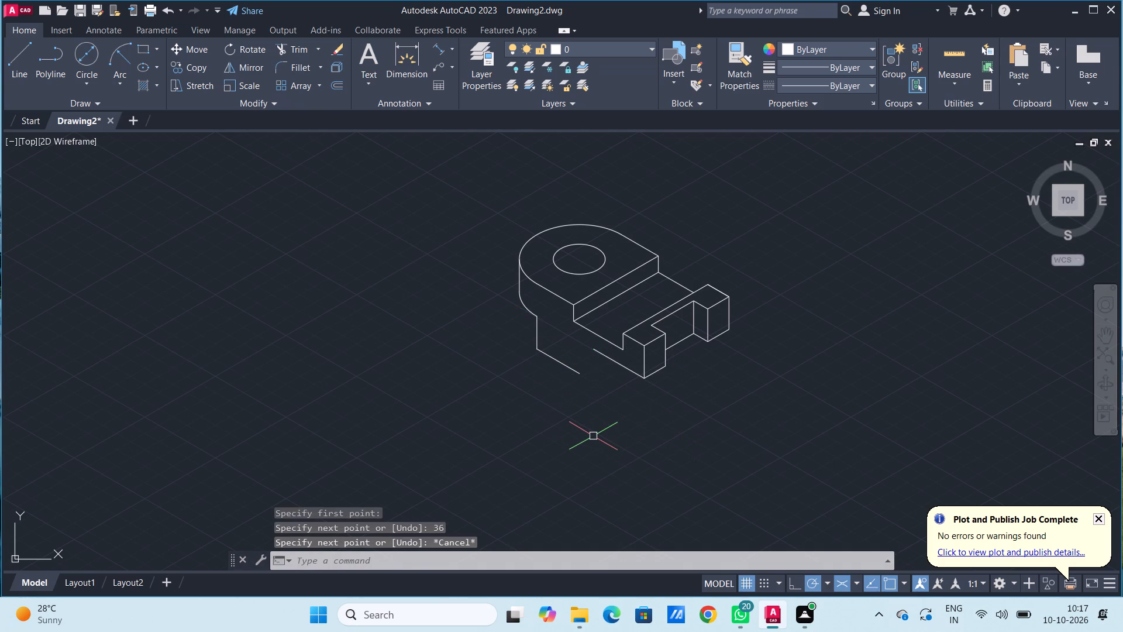
pyautogui.press('Escape')
pyautogui.press('Escape')
pyautogui.press('Escape')
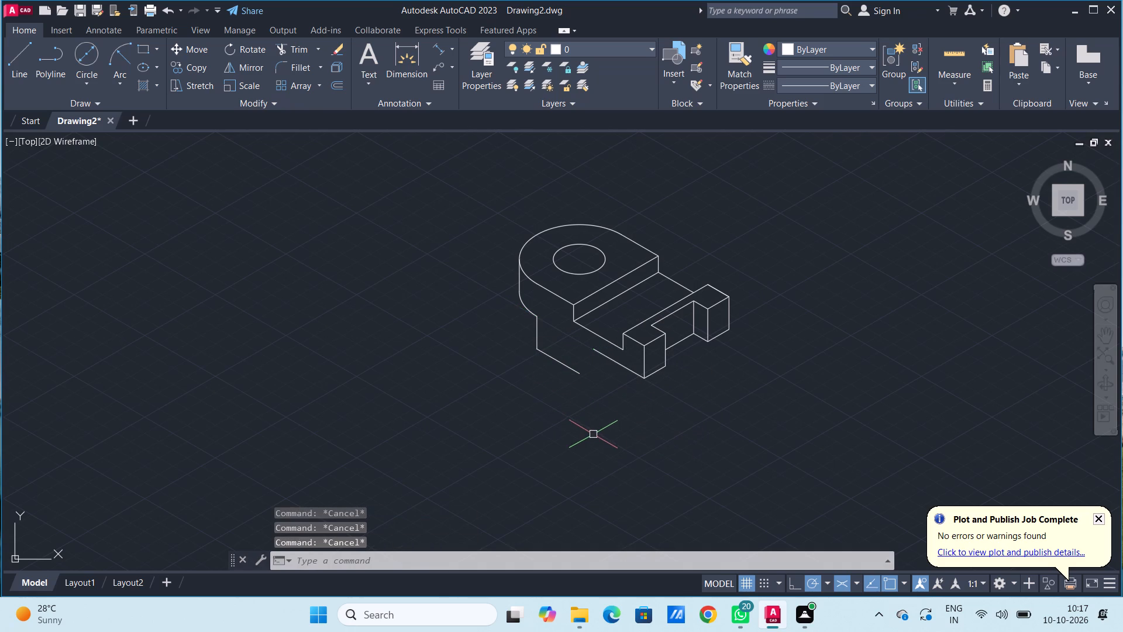
# Draw a line joining the open end of the lower body's bottom edge to the free end of the 36-unit line.
pyautogui.click(30, 62)
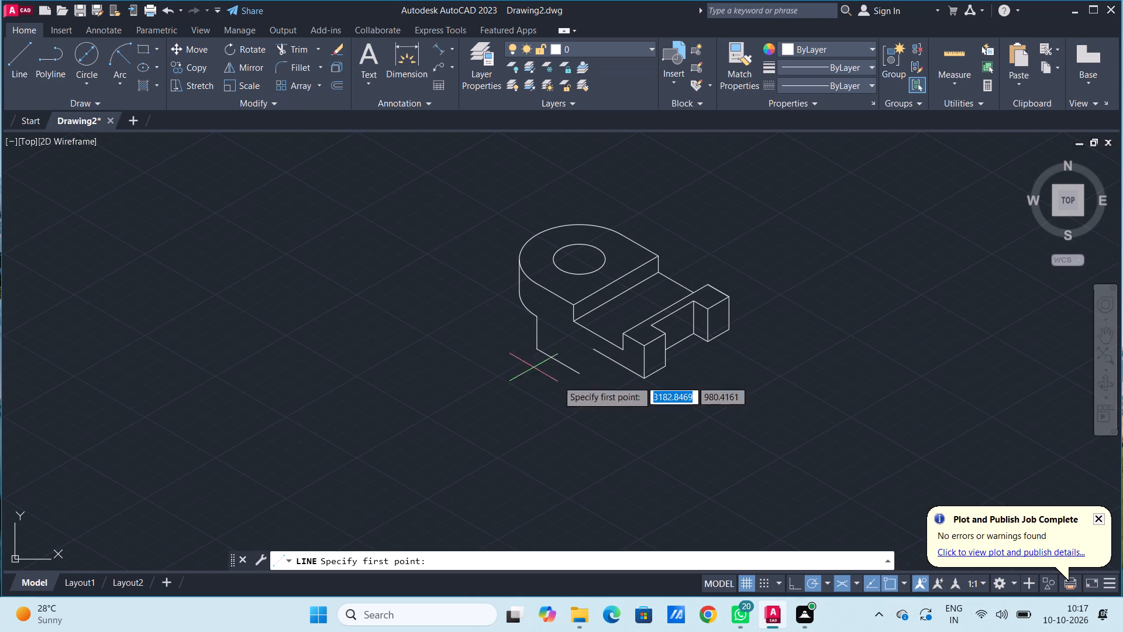
pyautogui.click(578, 373)
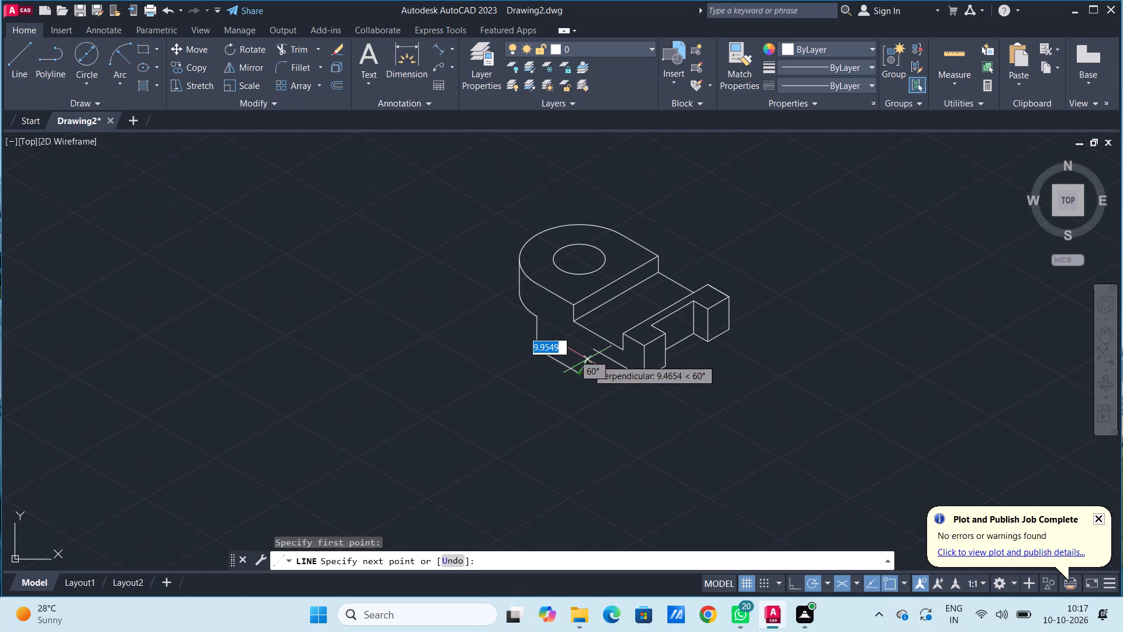
pyautogui.click(594, 349)
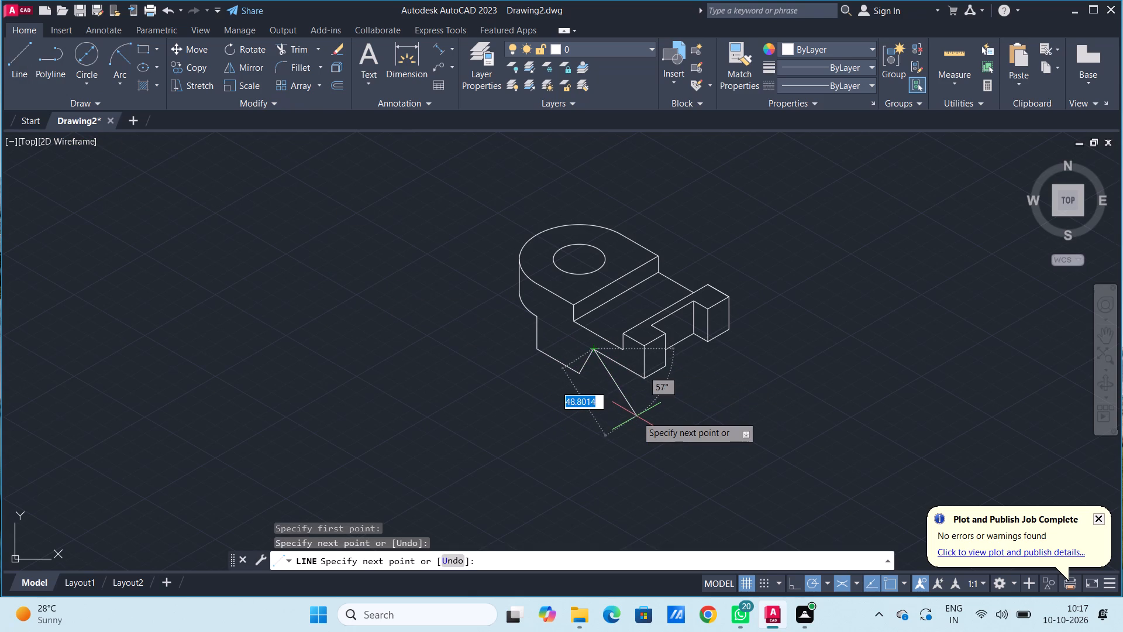
pyautogui.press('Escape')
pyautogui.press('Escape')
pyautogui.press('Escape')
pyautogui.press('Escape')
pyautogui.press('Escape')
pyautogui.press('Escape')
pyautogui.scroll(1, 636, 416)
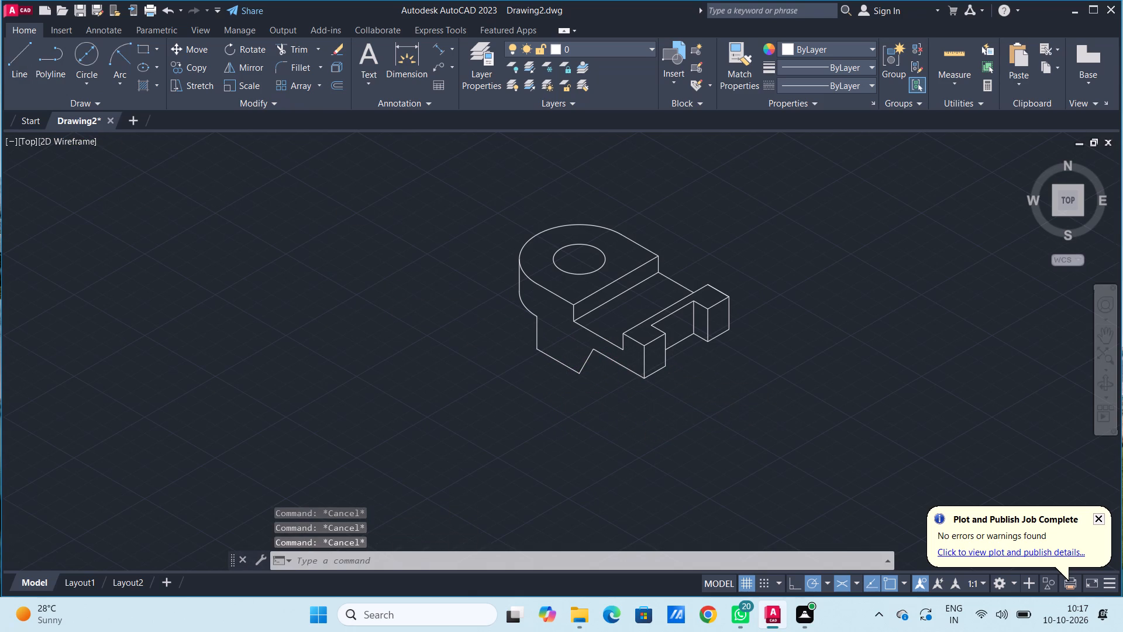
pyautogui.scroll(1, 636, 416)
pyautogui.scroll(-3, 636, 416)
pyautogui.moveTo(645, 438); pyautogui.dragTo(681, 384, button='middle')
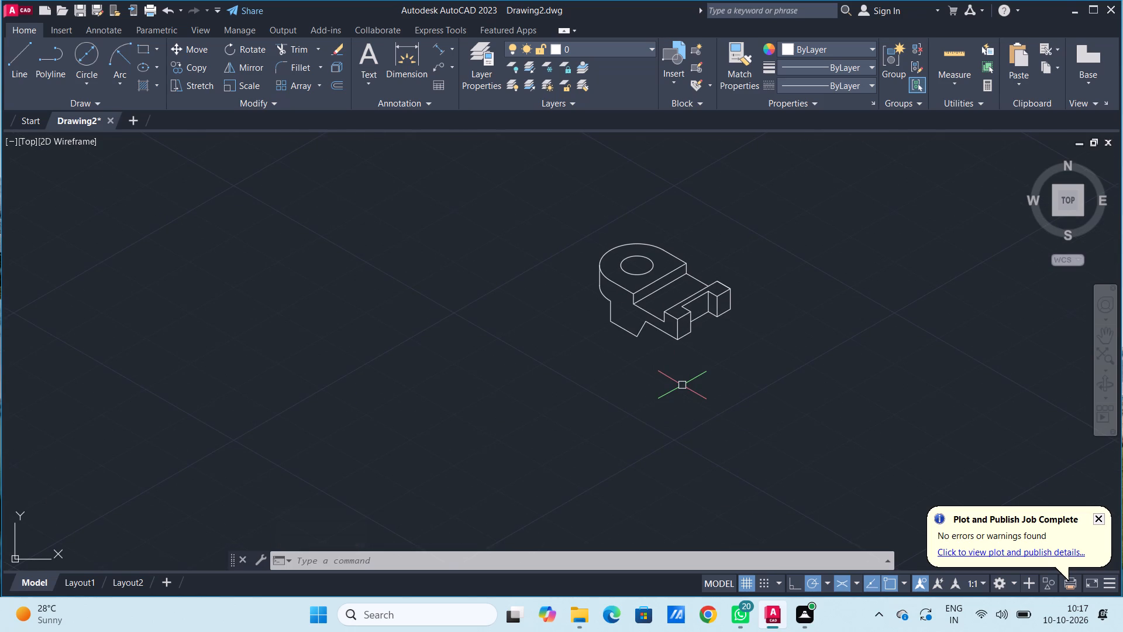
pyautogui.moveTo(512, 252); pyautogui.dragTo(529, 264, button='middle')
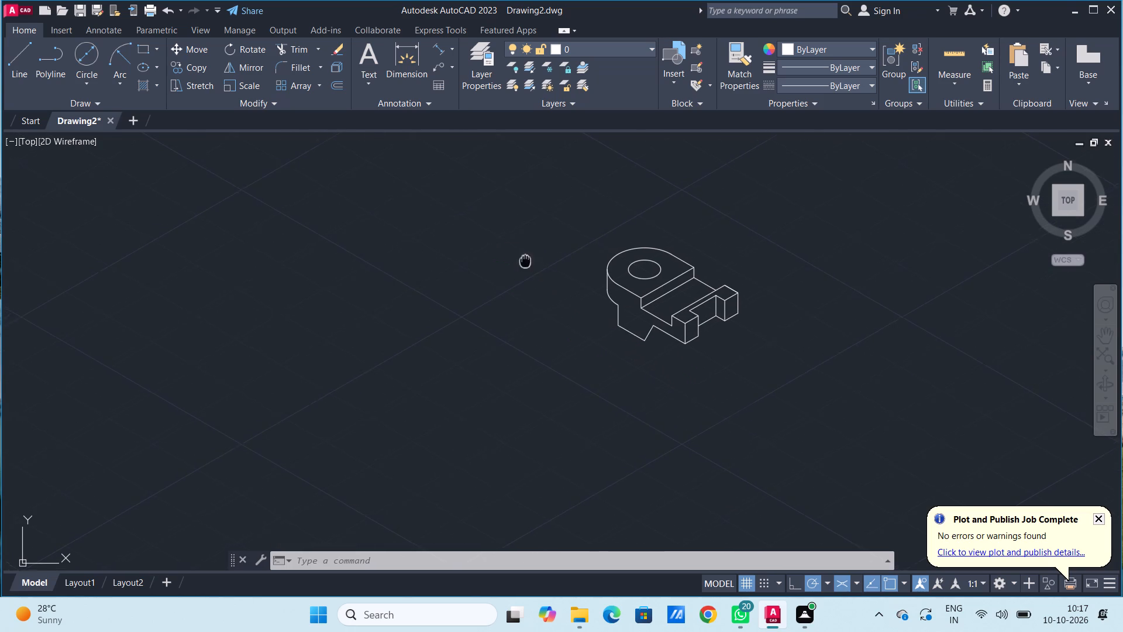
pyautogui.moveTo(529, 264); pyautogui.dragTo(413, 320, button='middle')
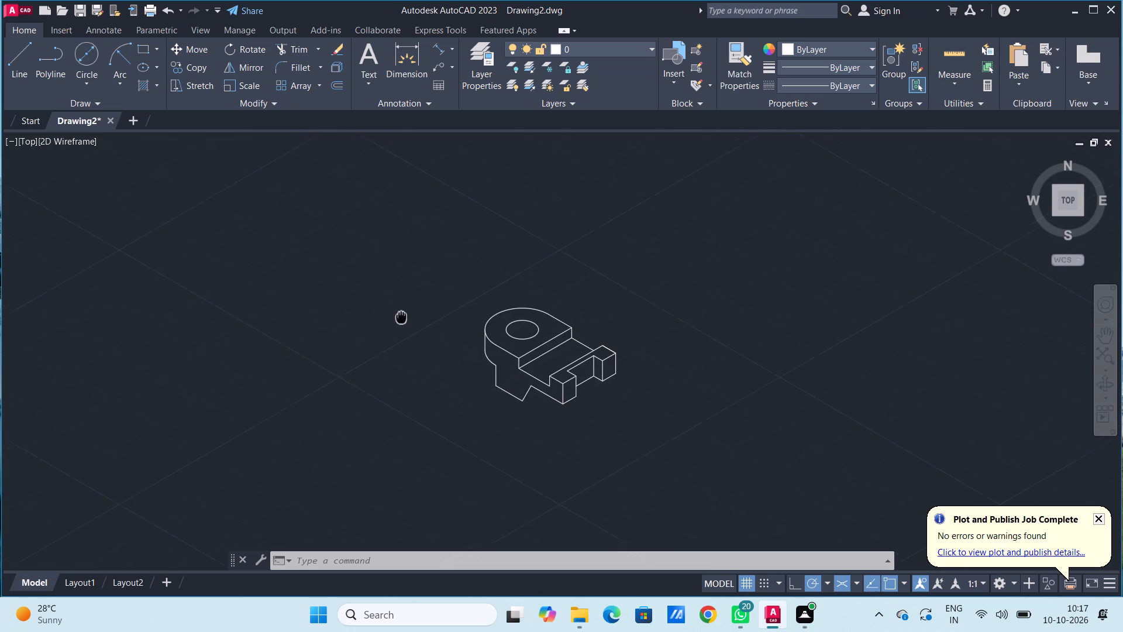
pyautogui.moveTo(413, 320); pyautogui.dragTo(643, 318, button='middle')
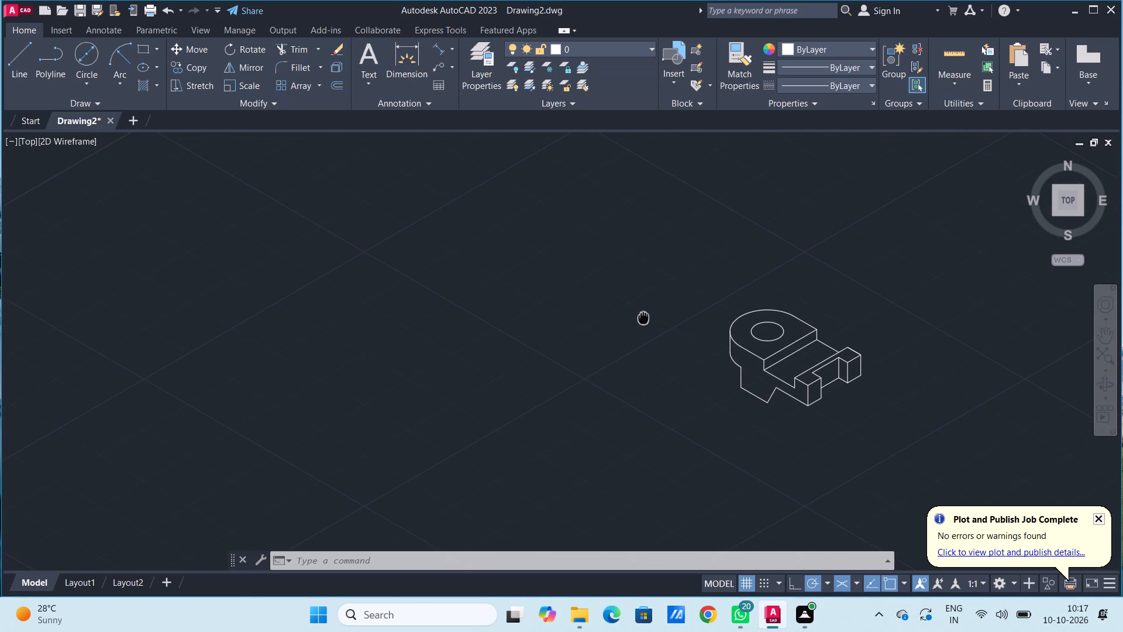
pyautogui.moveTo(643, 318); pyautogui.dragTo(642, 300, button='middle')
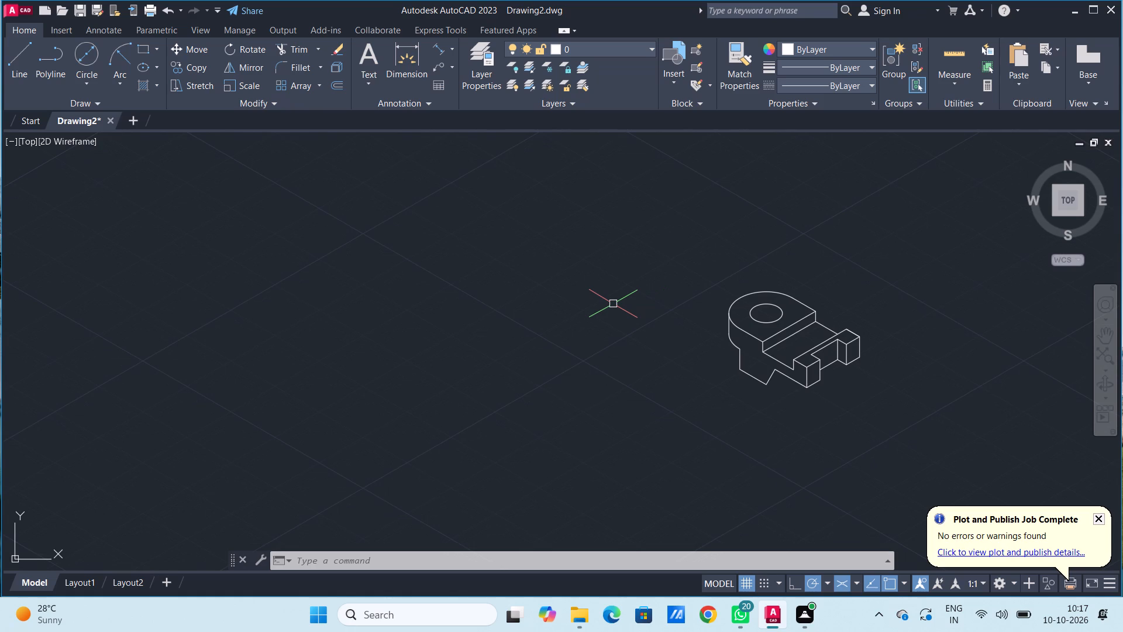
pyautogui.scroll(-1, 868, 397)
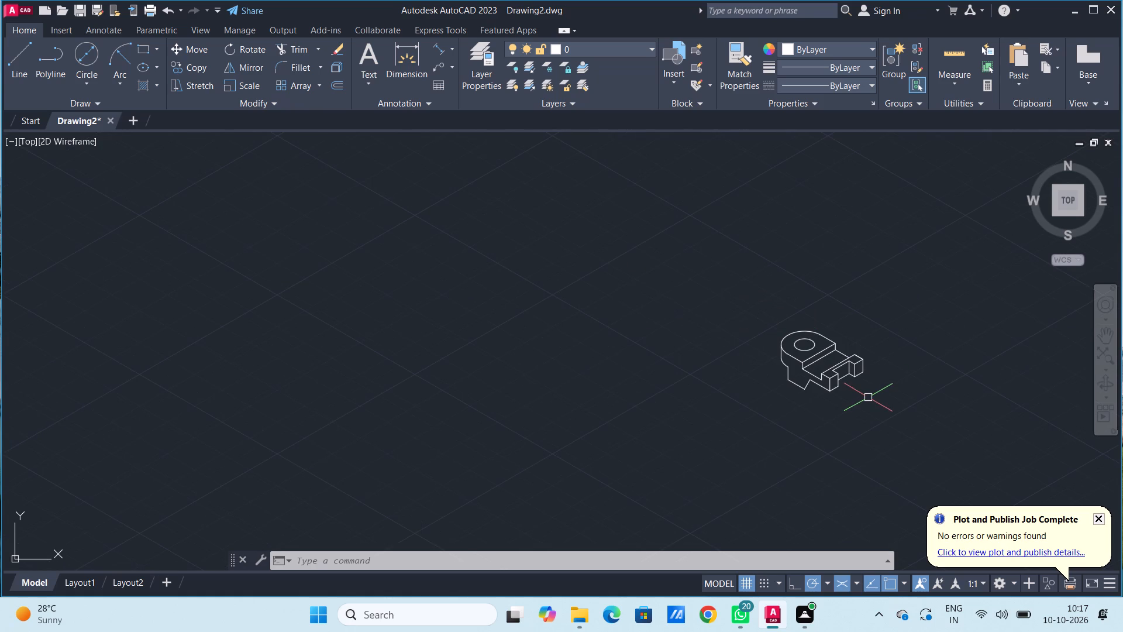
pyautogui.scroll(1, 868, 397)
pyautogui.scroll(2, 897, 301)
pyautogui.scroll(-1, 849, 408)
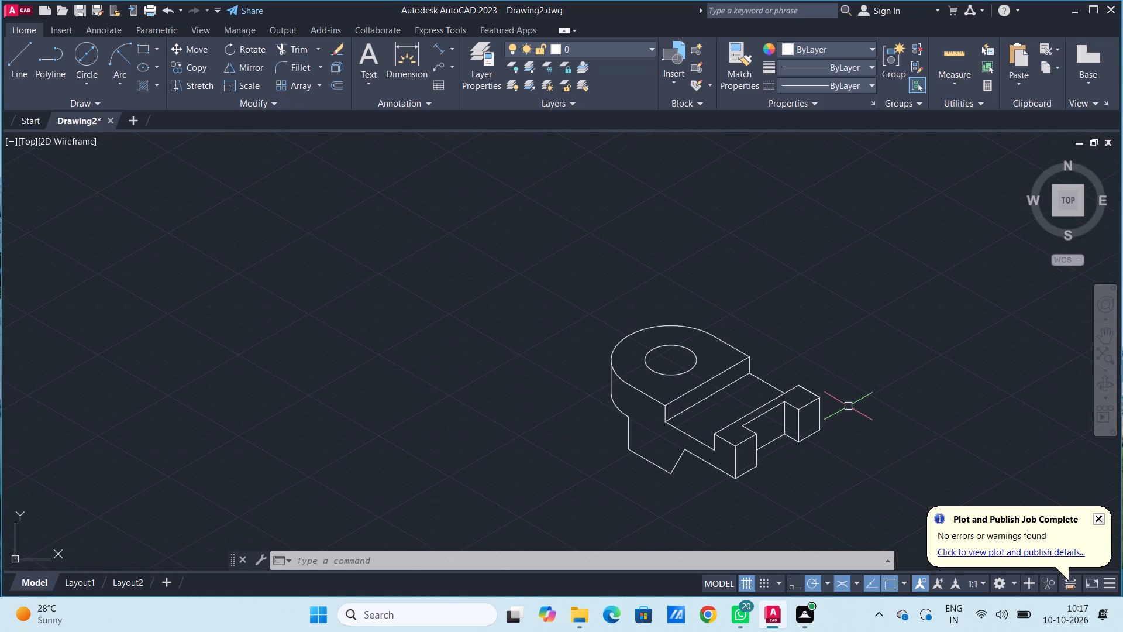
# Draw a vertical 20-unit line upward in the empty space beside the finished block, starting a second isometric figure.
pyautogui.moveTo(838, 458); pyautogui.dragTo(810, 400, button='middle')
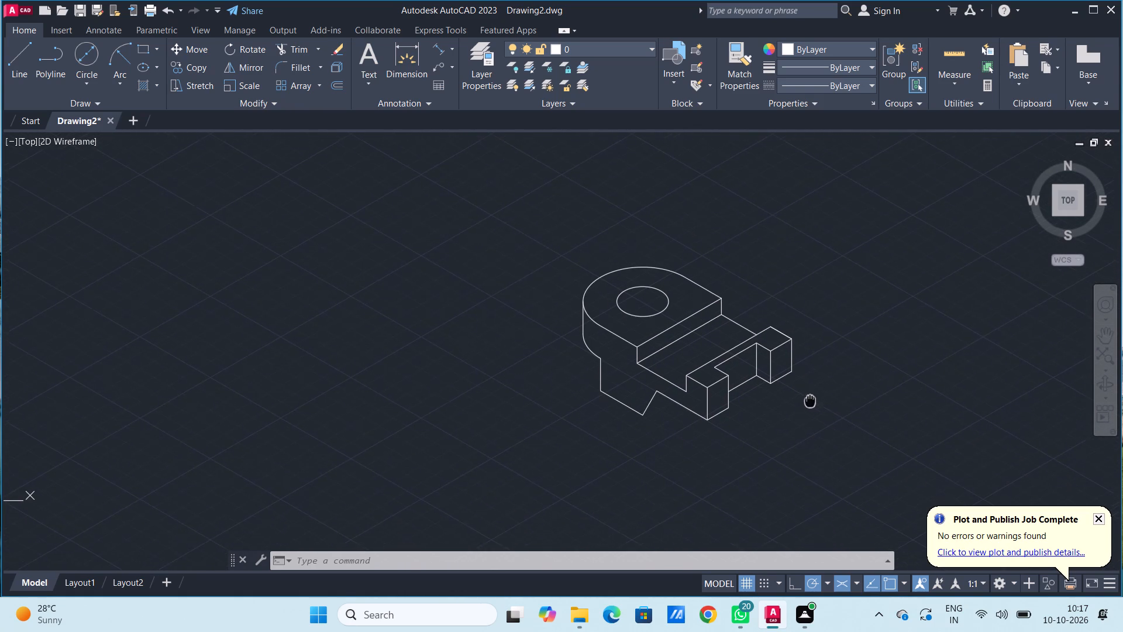
pyautogui.moveTo(810, 400); pyautogui.dragTo(812, 400, button='middle')
pyautogui.scroll(1, 812, 400)
pyautogui.scroll(-2, 566, 367)
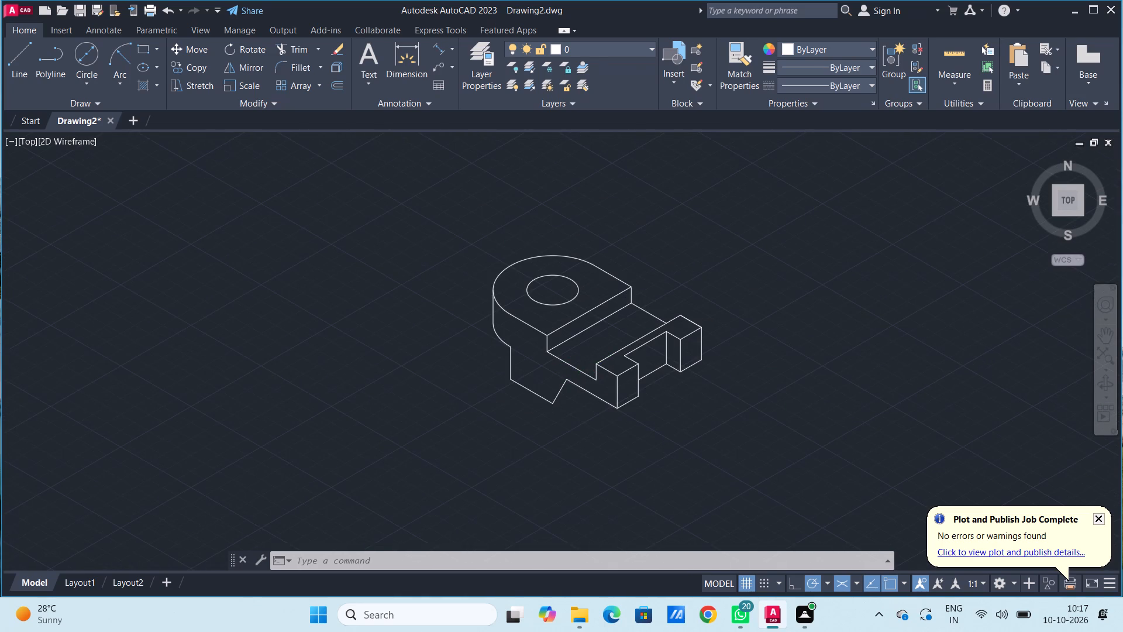
pyautogui.scroll(2, 525, 350)
pyautogui.moveTo(495, 324); pyautogui.dragTo(496, 324, button='middle')
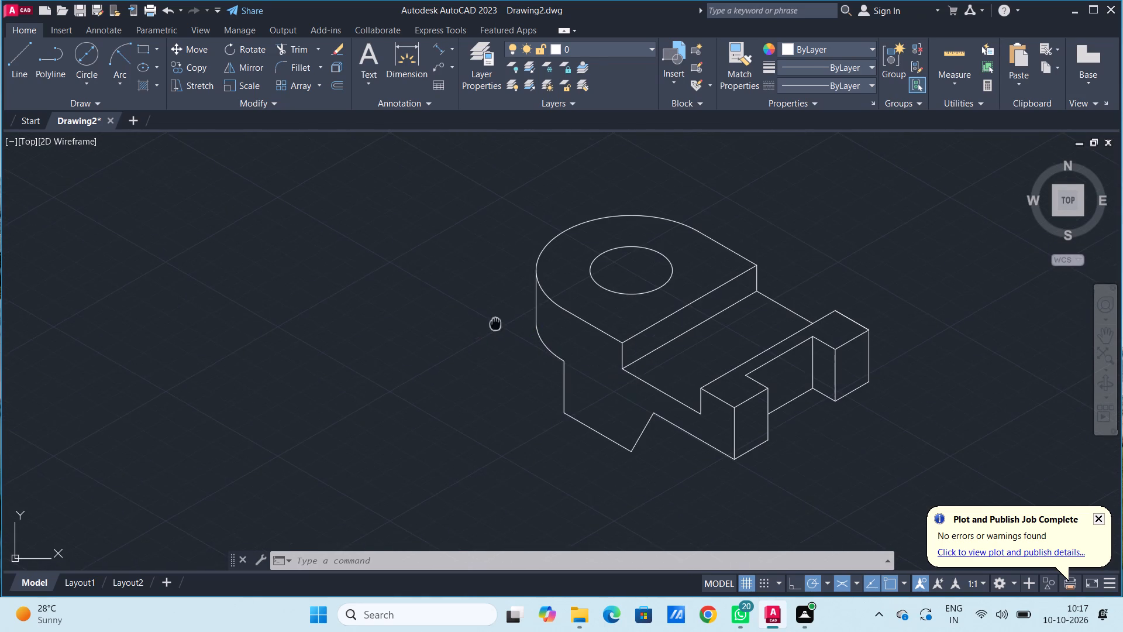
pyautogui.moveTo(496, 324); pyautogui.dragTo(677, 328, button='middle')
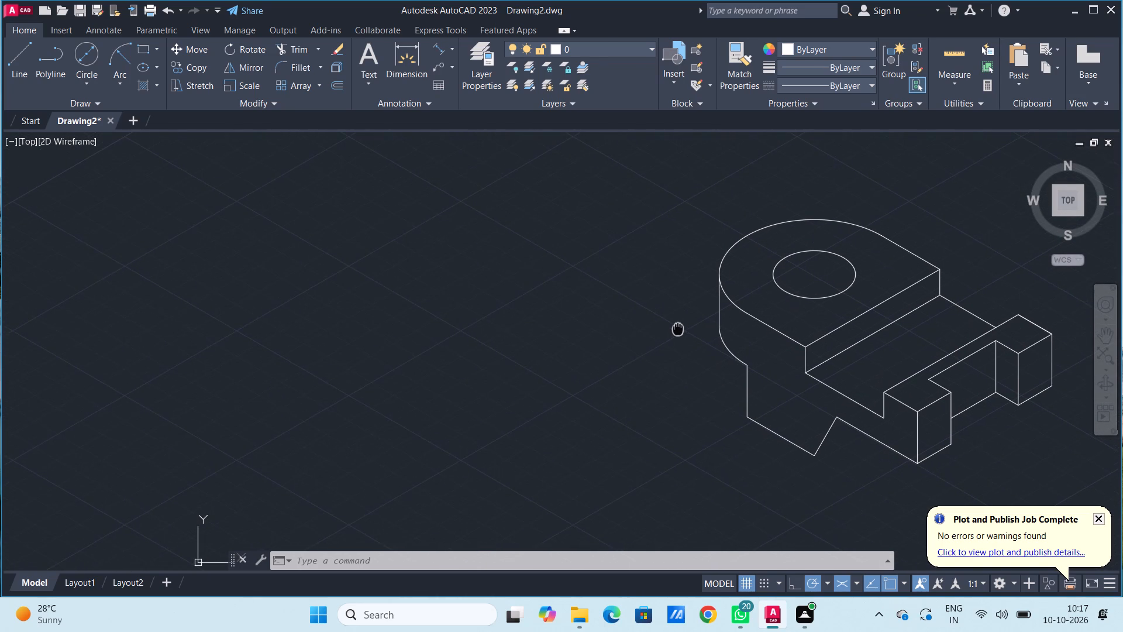
pyautogui.moveTo(677, 328); pyautogui.dragTo(671, 328, button='middle')
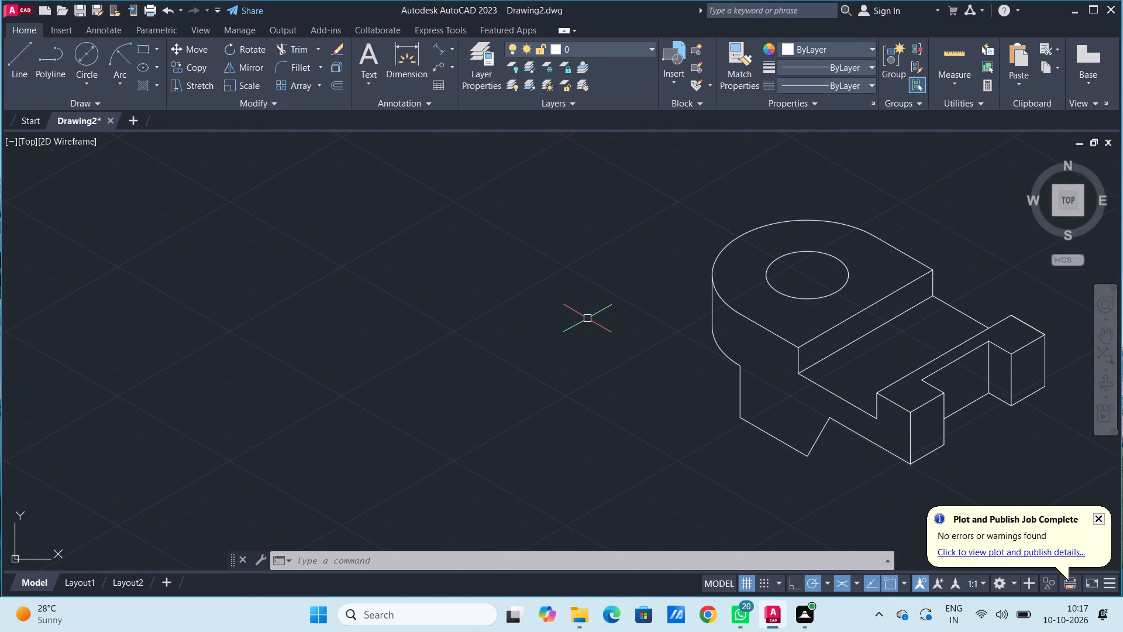
pyautogui.click(13, 57)
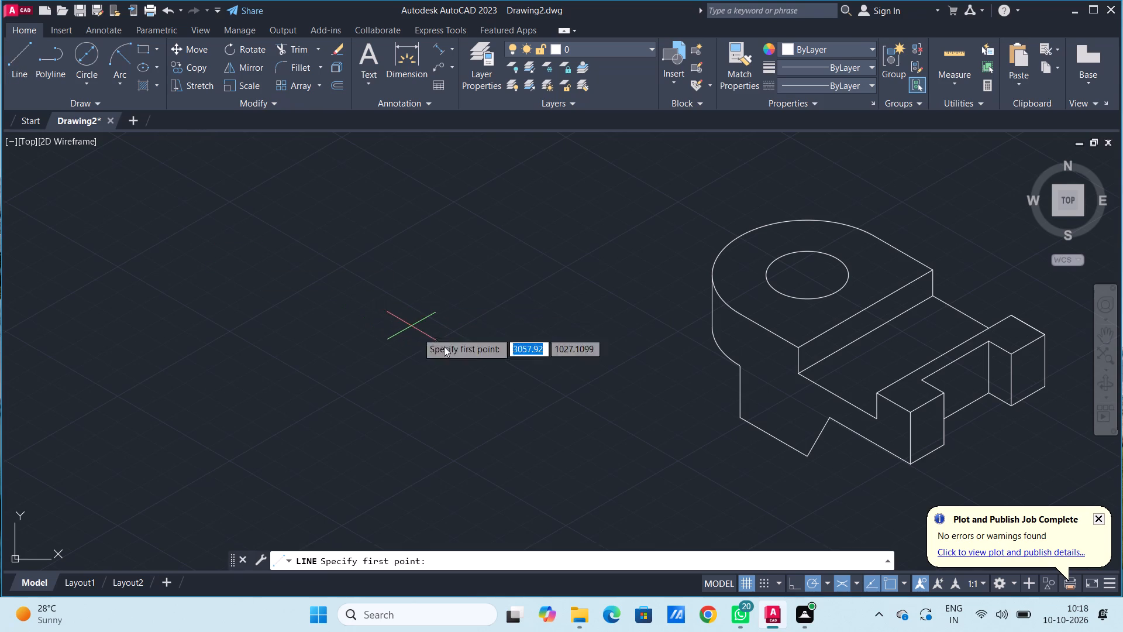
pyautogui.click(489, 367)
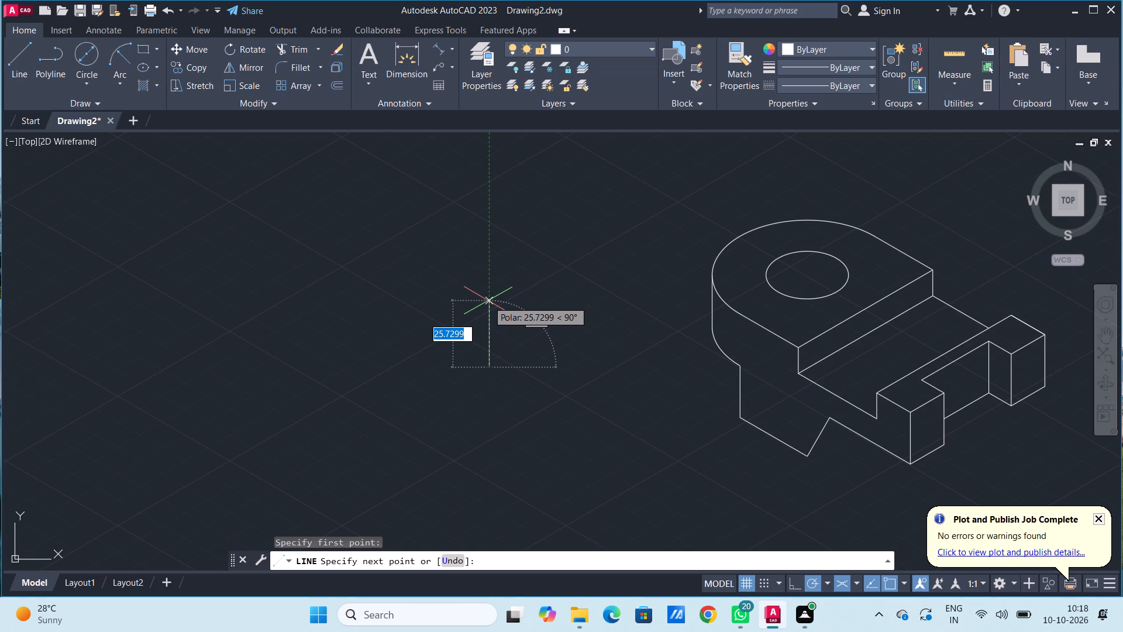
pyautogui.write('20')
pyautogui.press('Return')
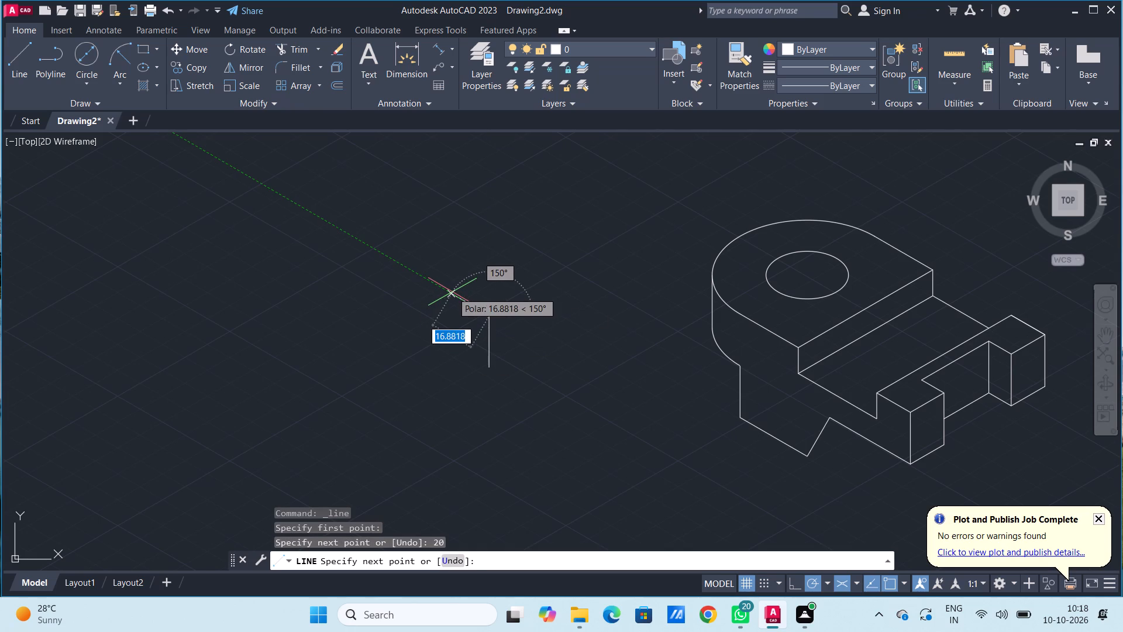
# Continue from its upper end with the notched edge: 15 at 150°, 10 at 210°, 30 at 150°, 10 at 30° and 15 at 150°.
pyautogui.write('15')
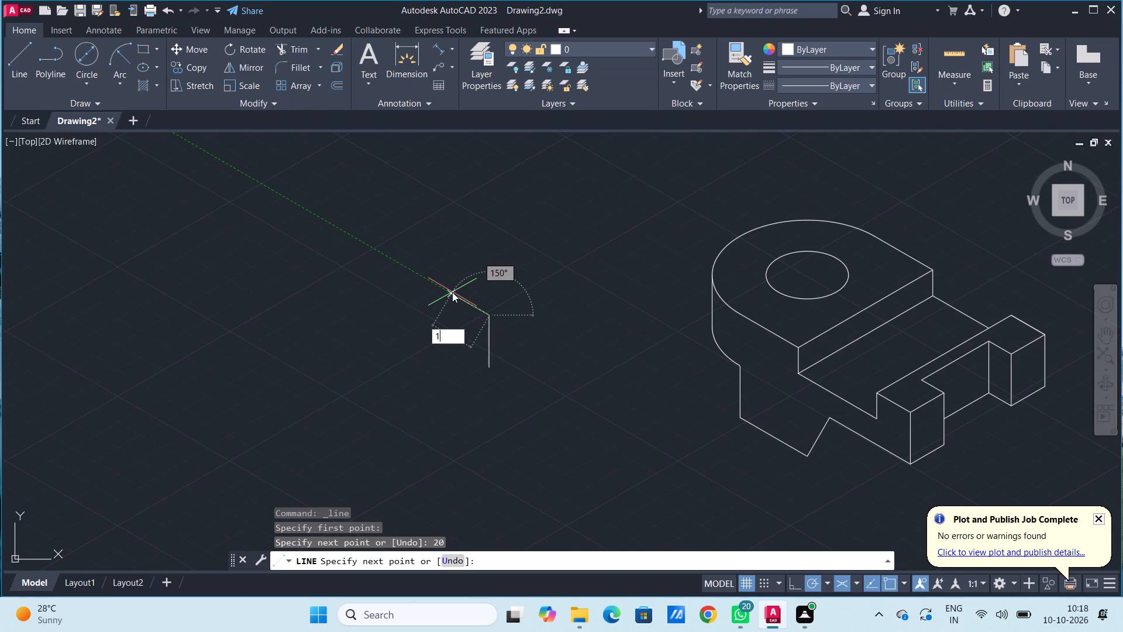
pyautogui.press('Return')
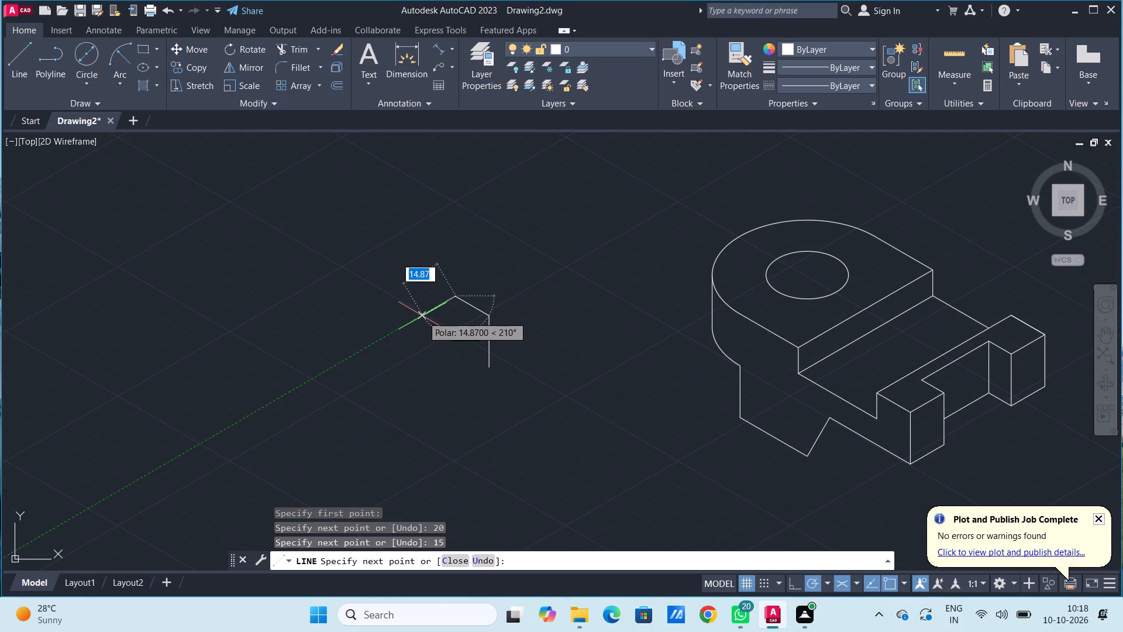
pyautogui.write('10')
pyautogui.press('Return')
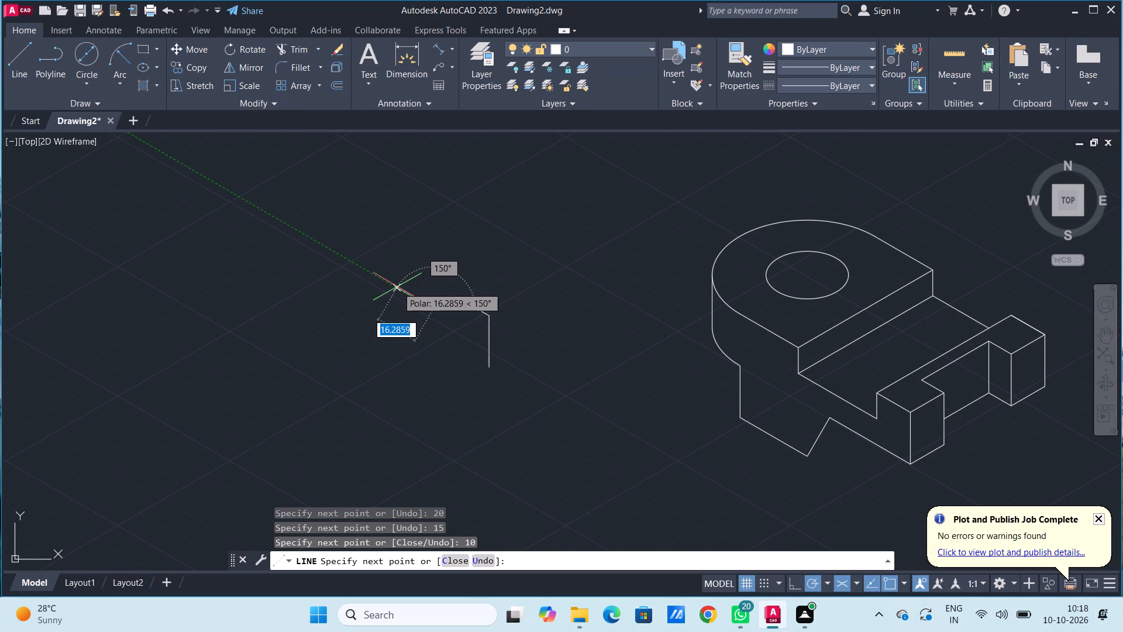
pyautogui.write('30')
pyautogui.press('Return')
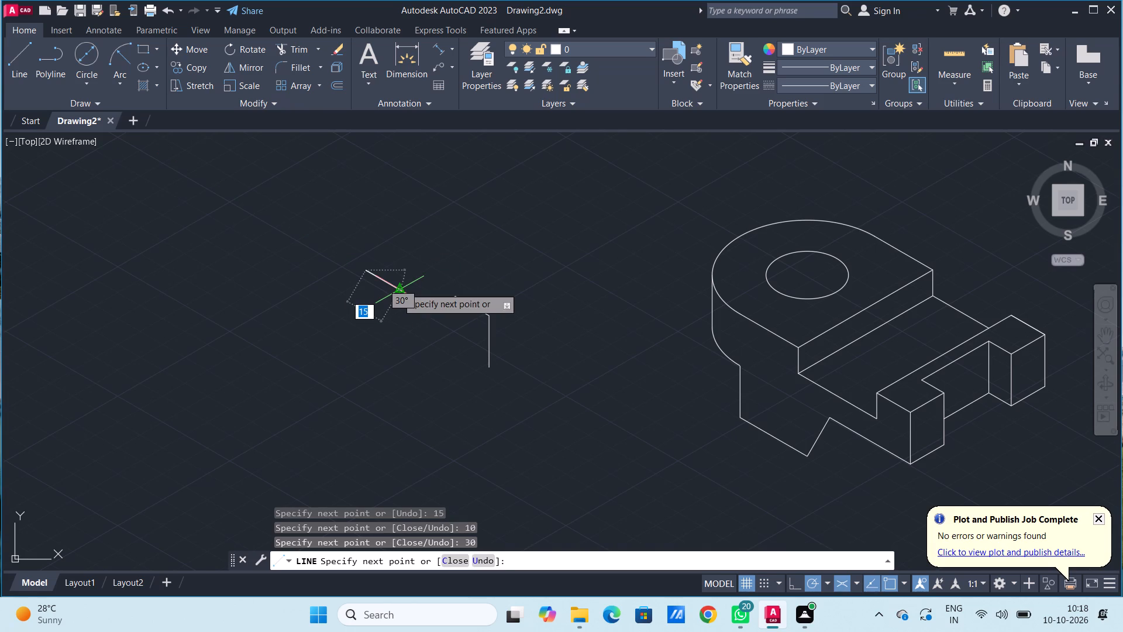
pyautogui.scroll(1, 407, 226)
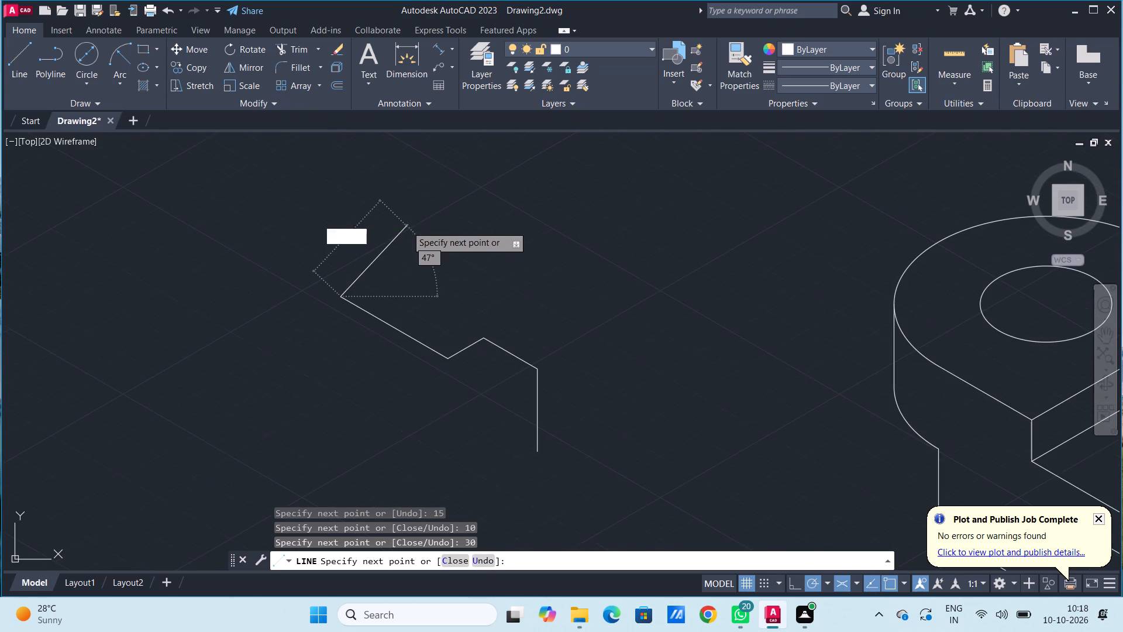
pyautogui.scroll(-1, 407, 226)
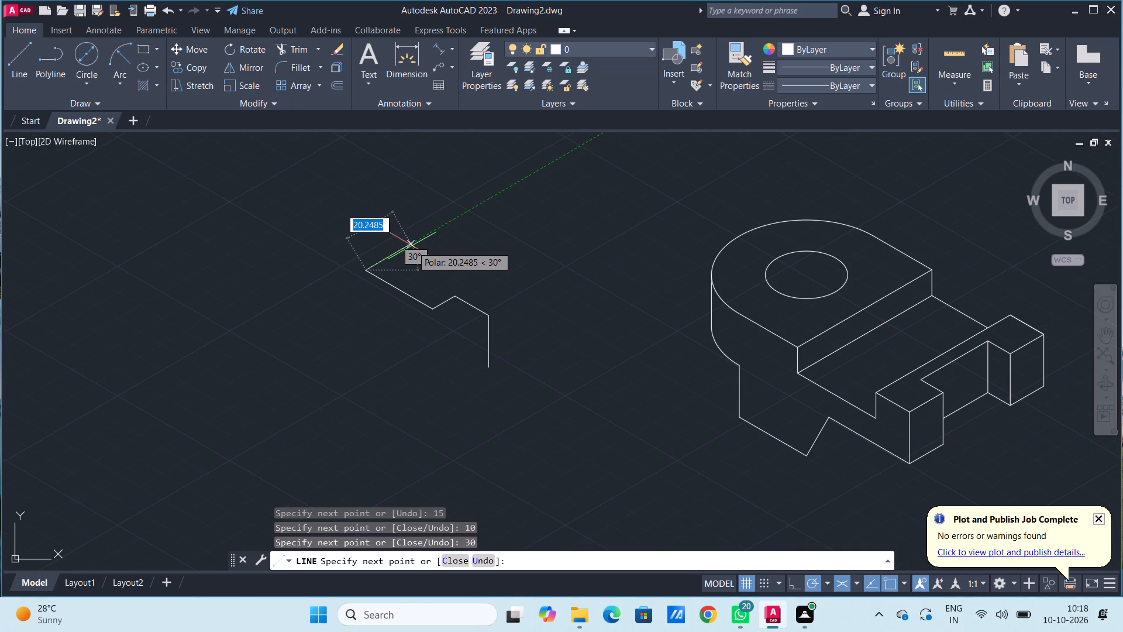
pyautogui.write('10')
pyautogui.press('Return')
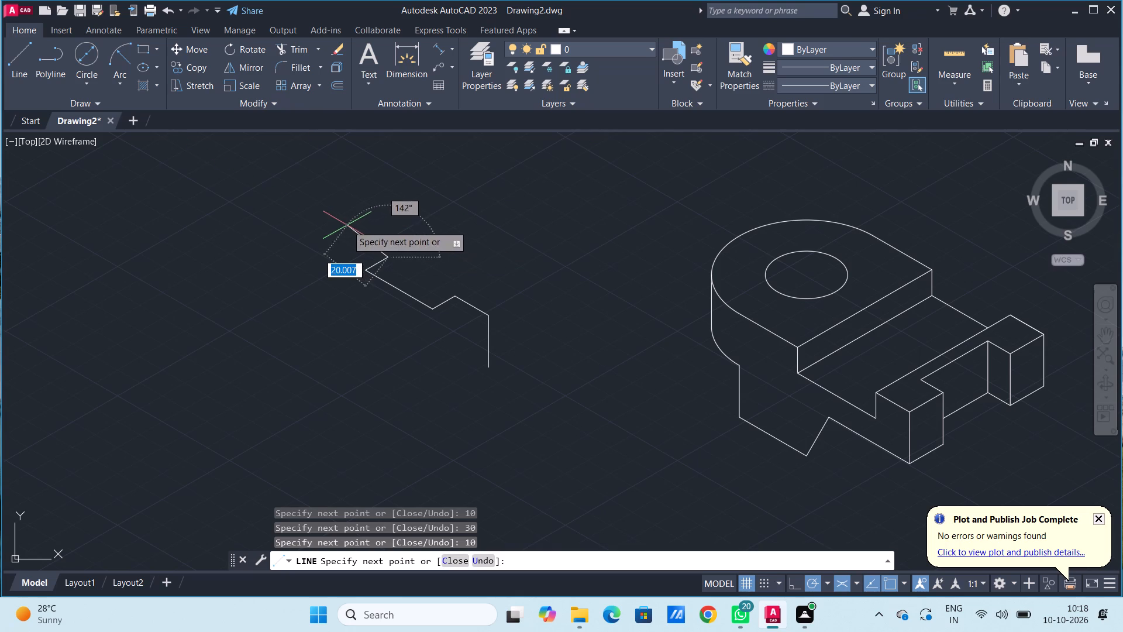
pyautogui.write('15')
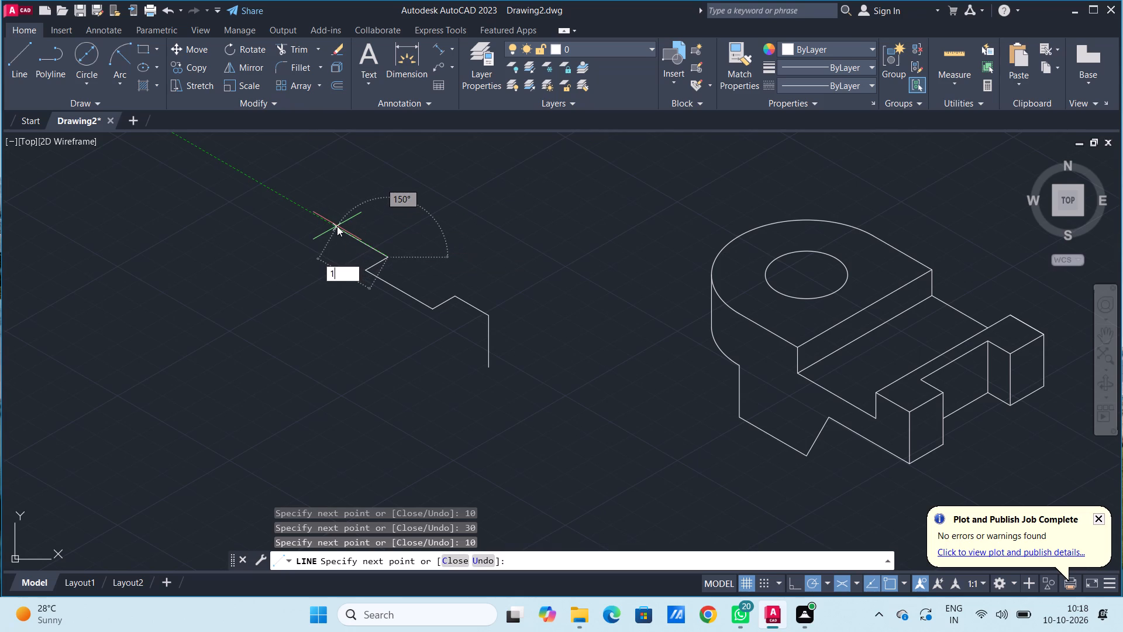
pyautogui.press('Return')
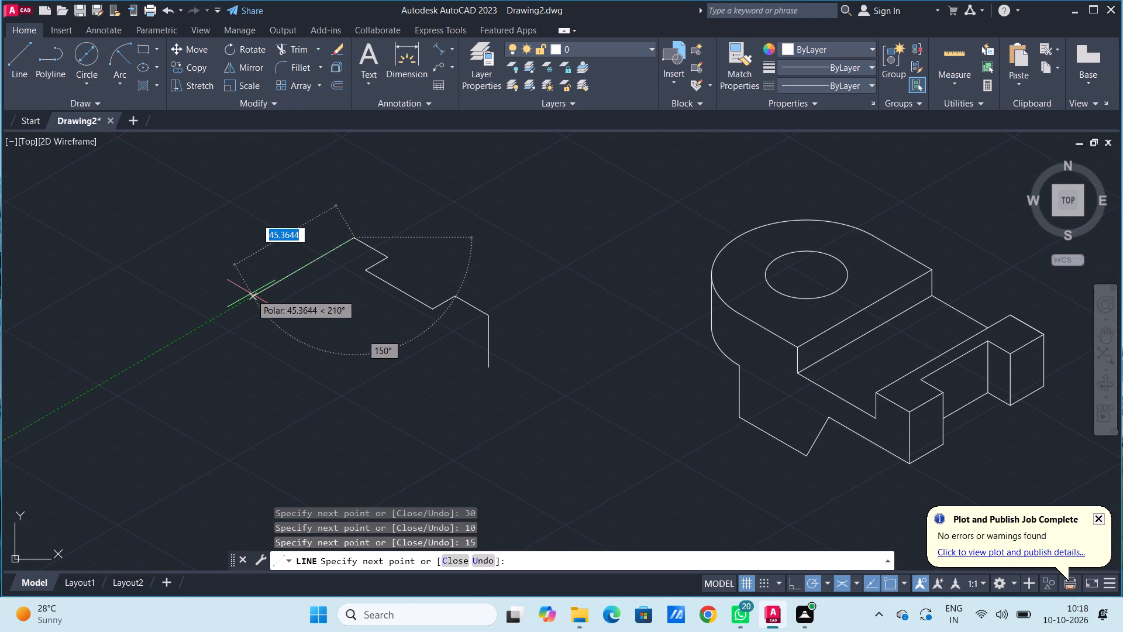
# Complete the top face with 36 units at 210°, 60 units at 330° and a line back to the vertical line's upper end.
pyautogui.write('36')
pyautogui.press('Return')
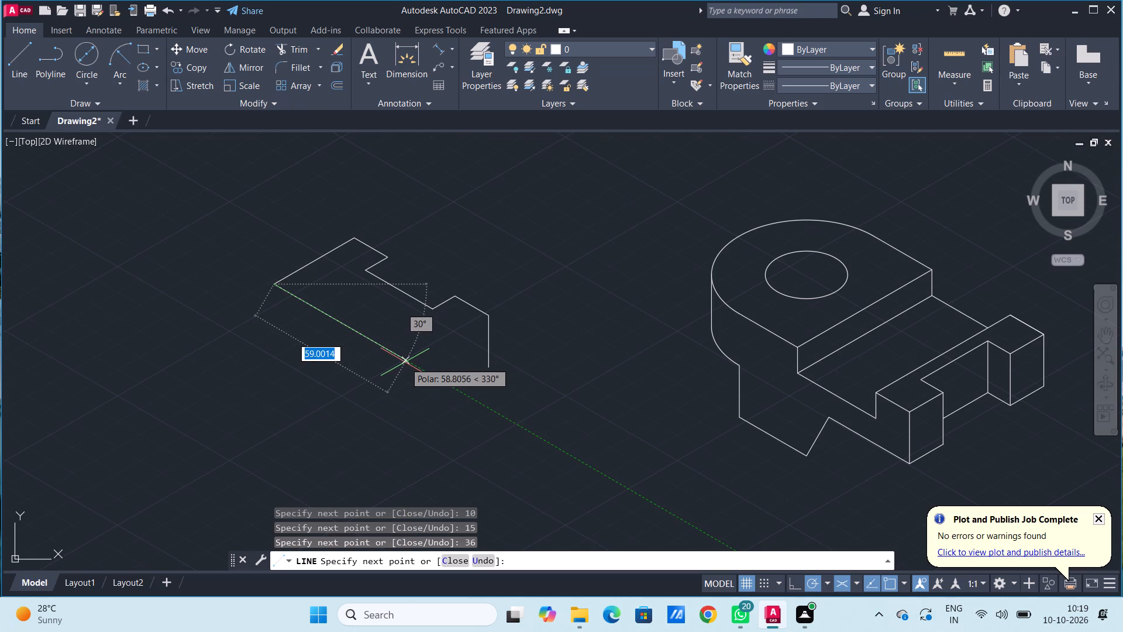
pyautogui.write('60')
pyautogui.press('Return')
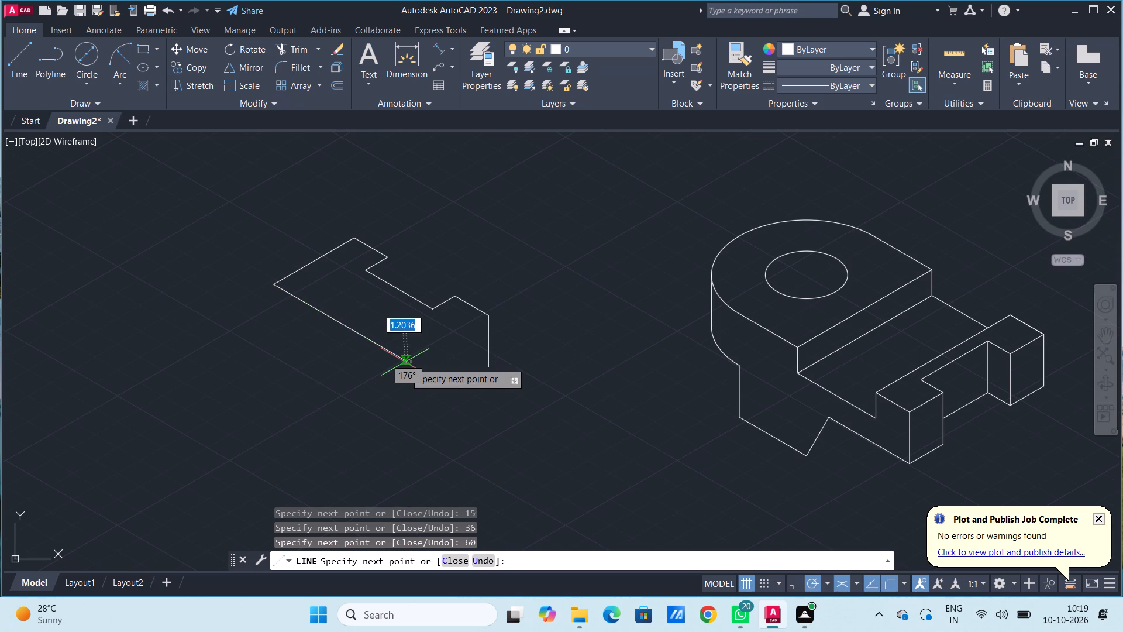
pyautogui.click(487, 315)
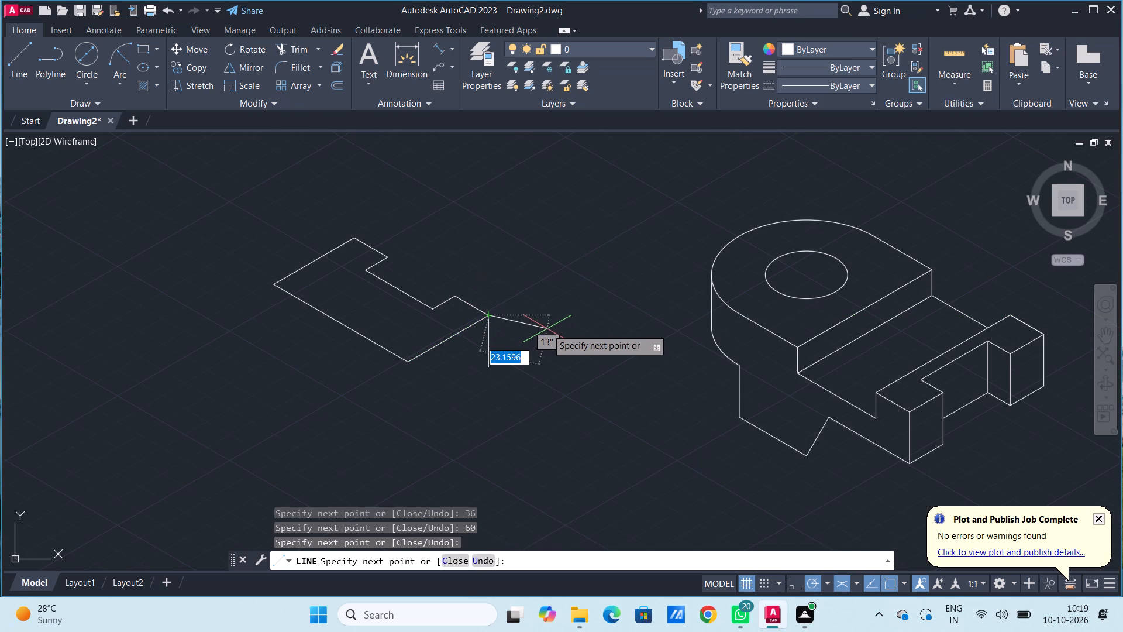
pyautogui.press('space')
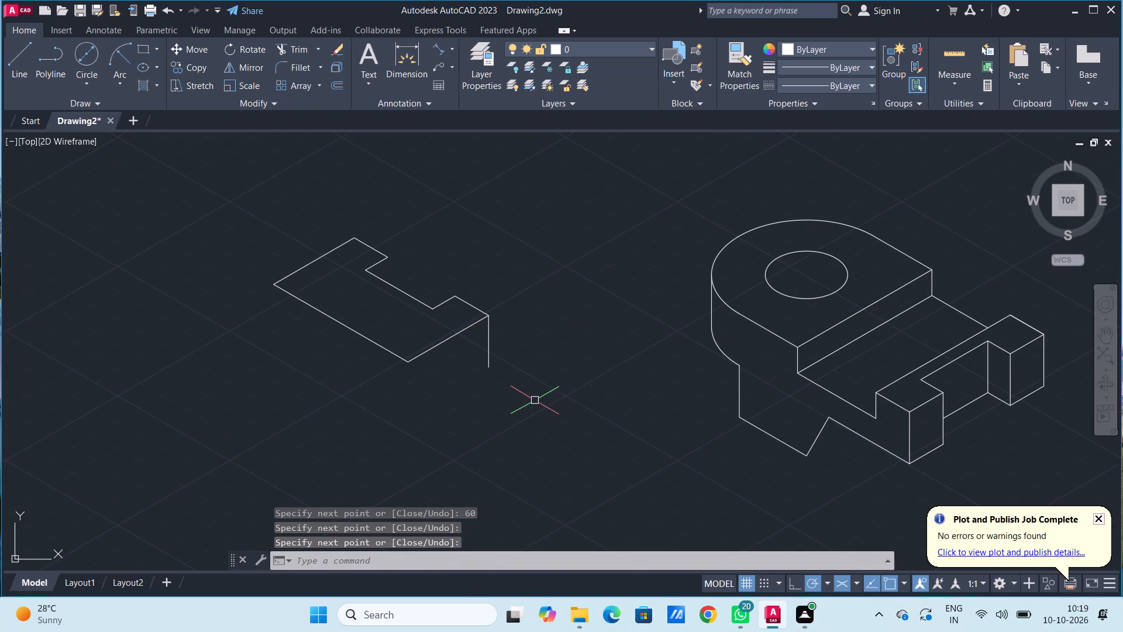
# From the vertical line's lower end, draw the stepped bottom edge: 15 at 210°, 10 up, 35 at 210° and 10 down.
pyautogui.press('space')
pyautogui.scroll(2, 441, 415)
pyautogui.scroll(-2, 409, 383)
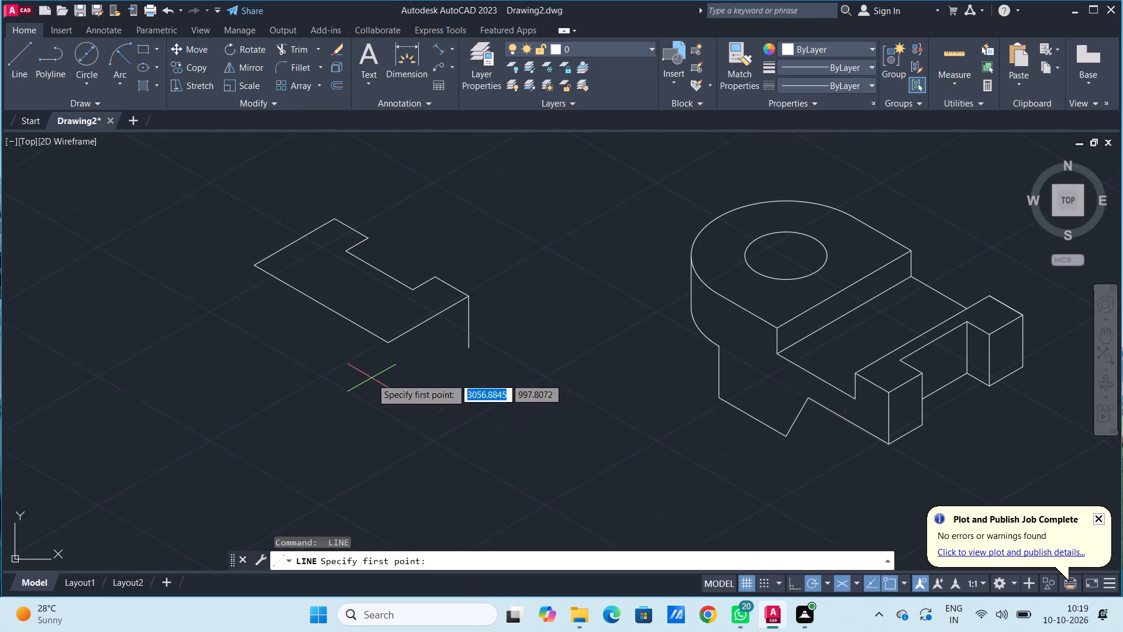
pyautogui.moveTo(315, 346); pyautogui.dragTo(364, 349, button='middle')
pyautogui.scroll(-1, 364, 349)
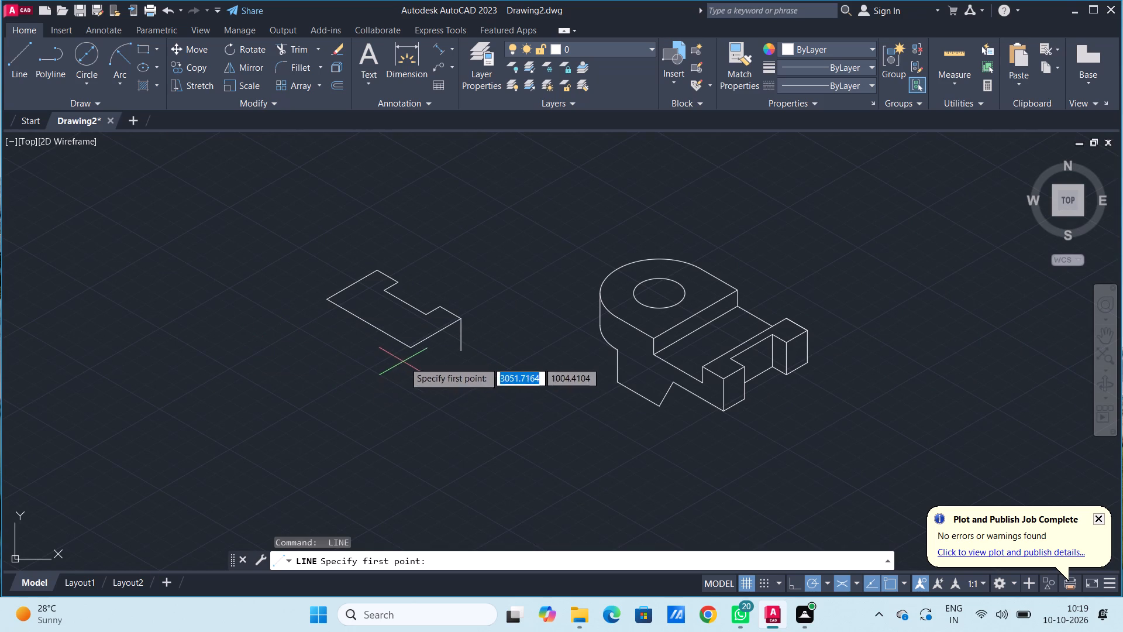
pyautogui.click(459, 352)
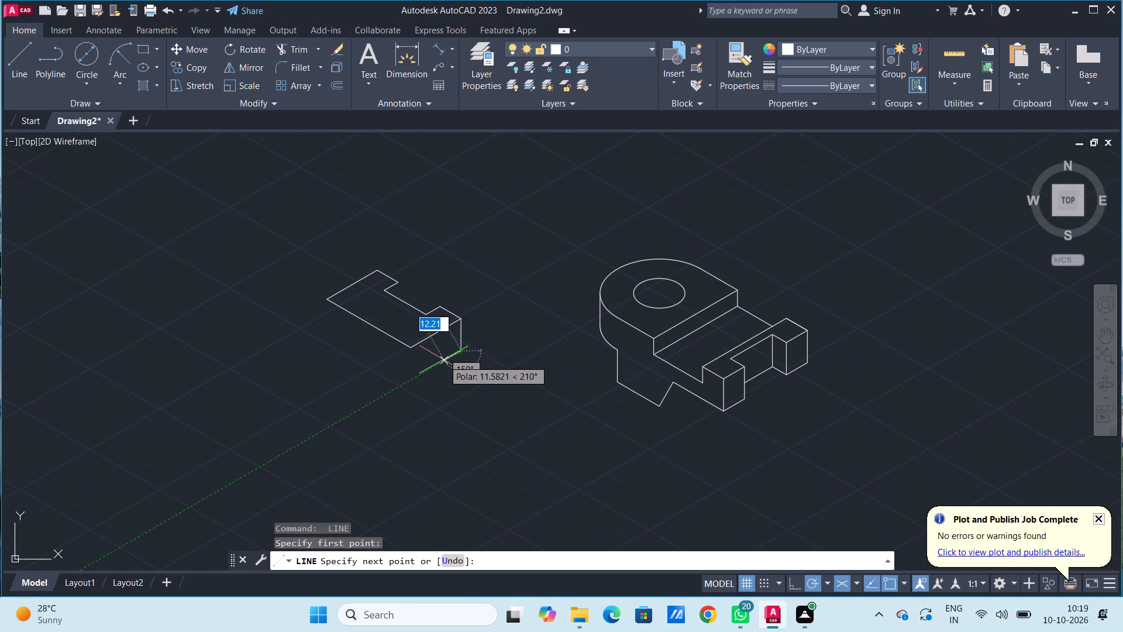
pyautogui.write('15')
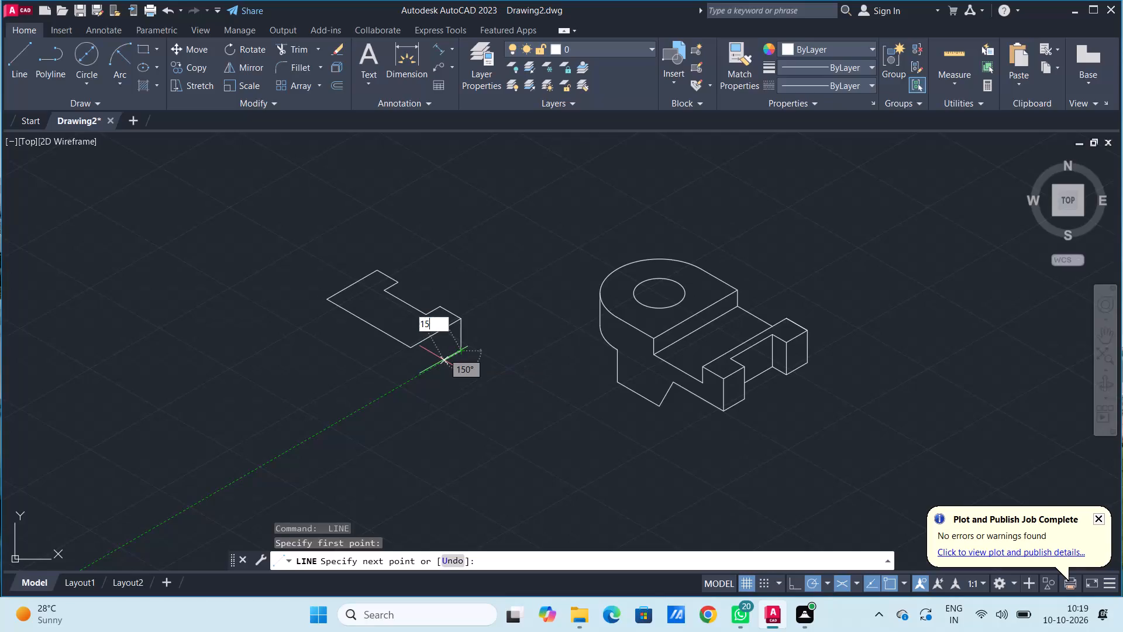
pyautogui.press('Return')
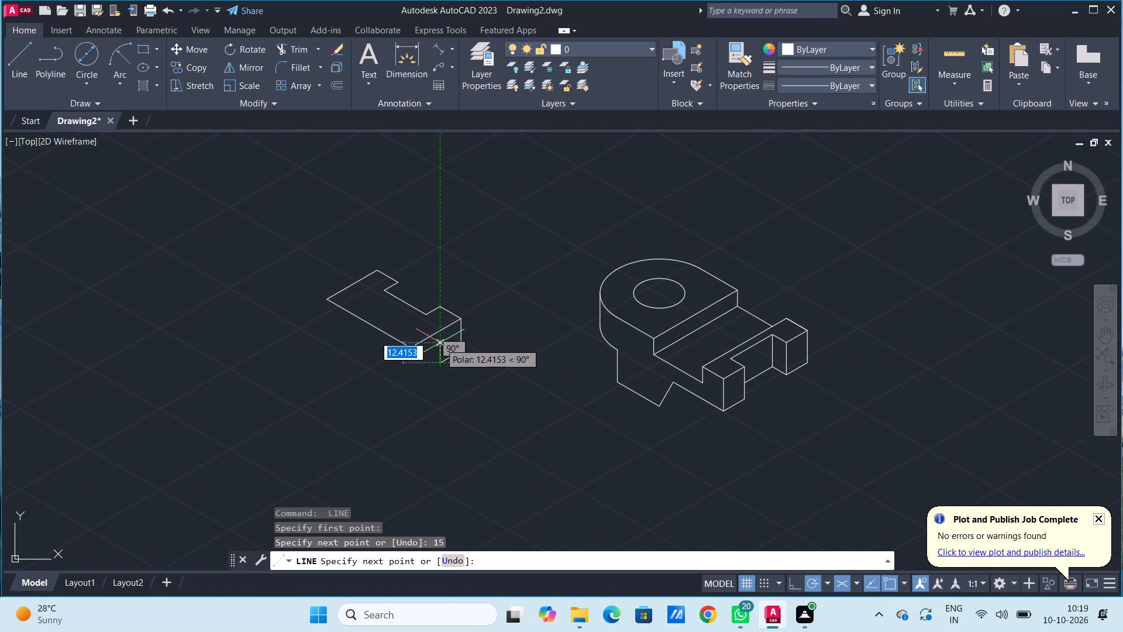
pyautogui.write('10')
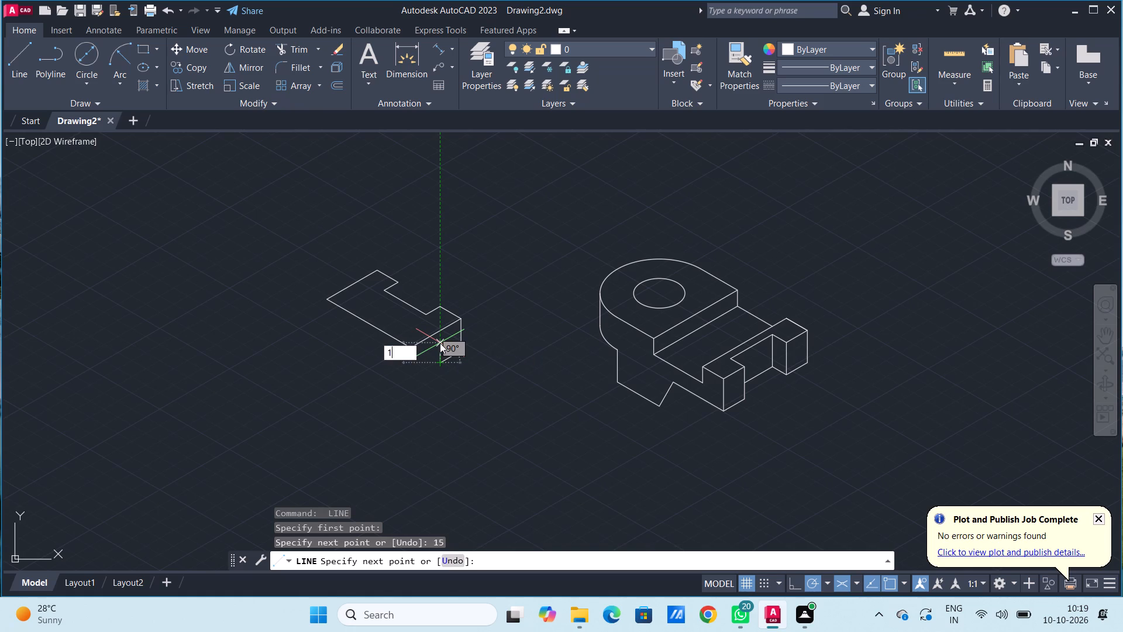
pyautogui.press('Return')
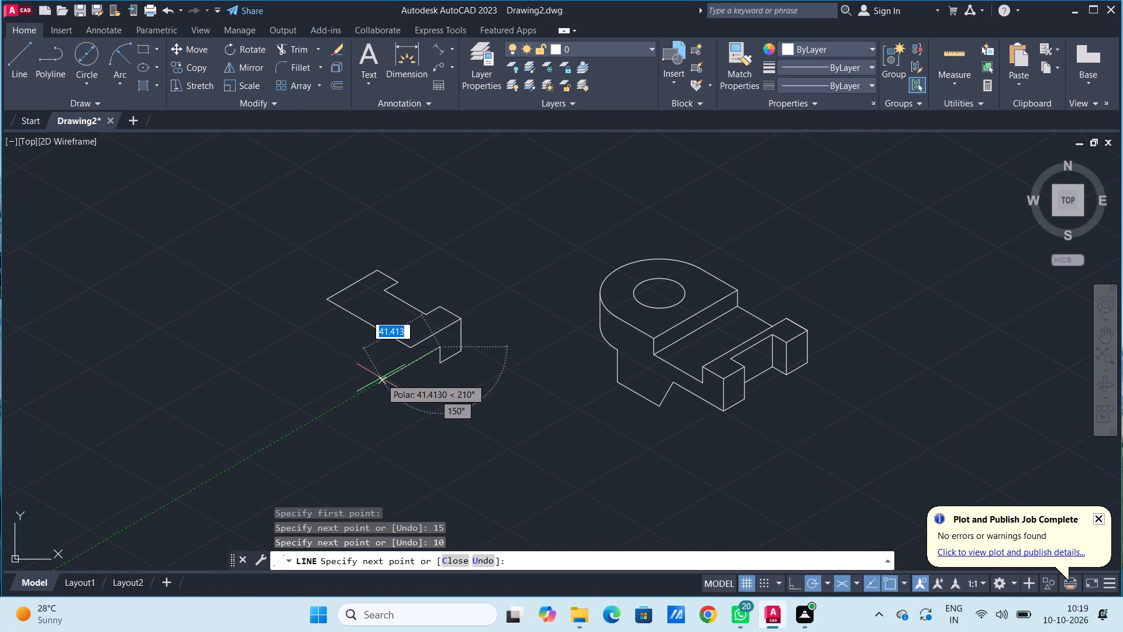
pyautogui.write('35')
pyautogui.press('Return')
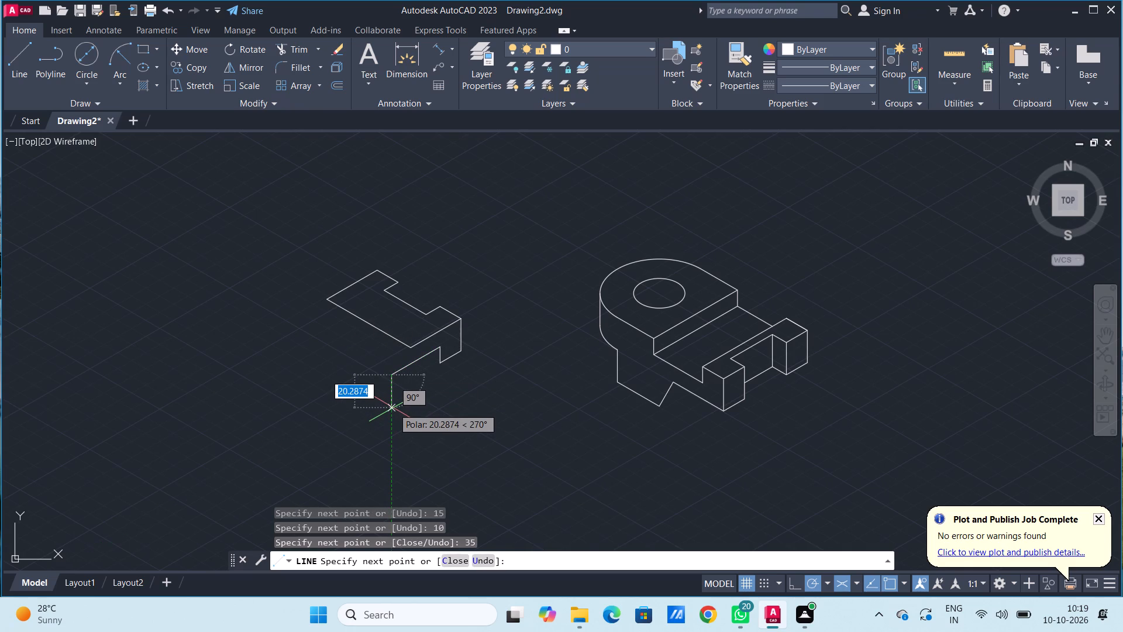
pyautogui.write('10')
pyautogui.press('Return')
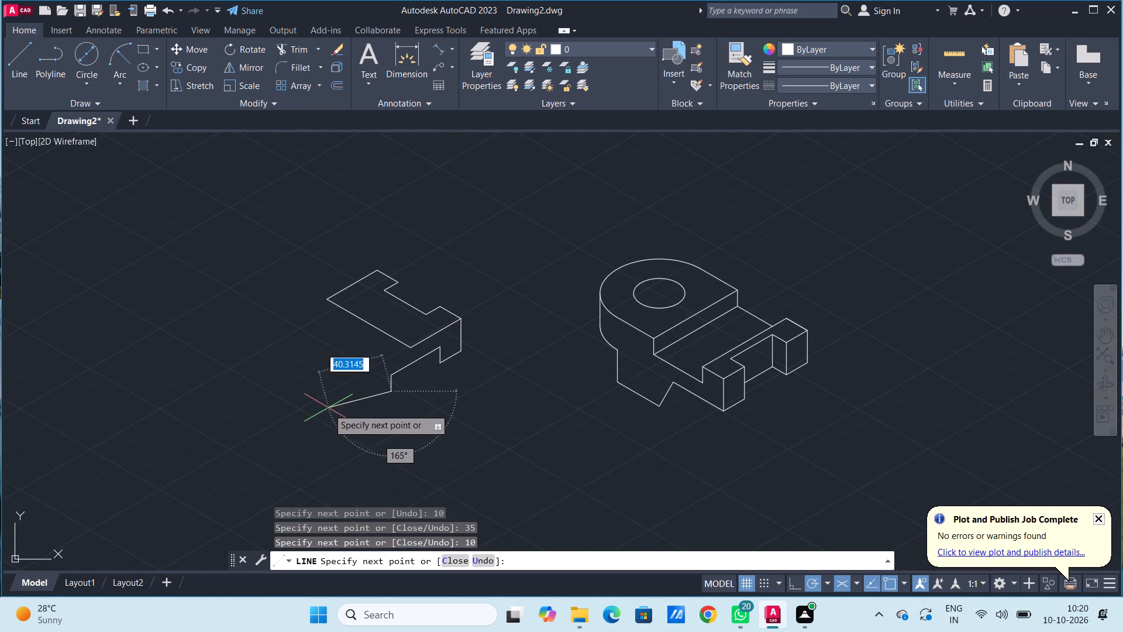
pyautogui.press('Escape')
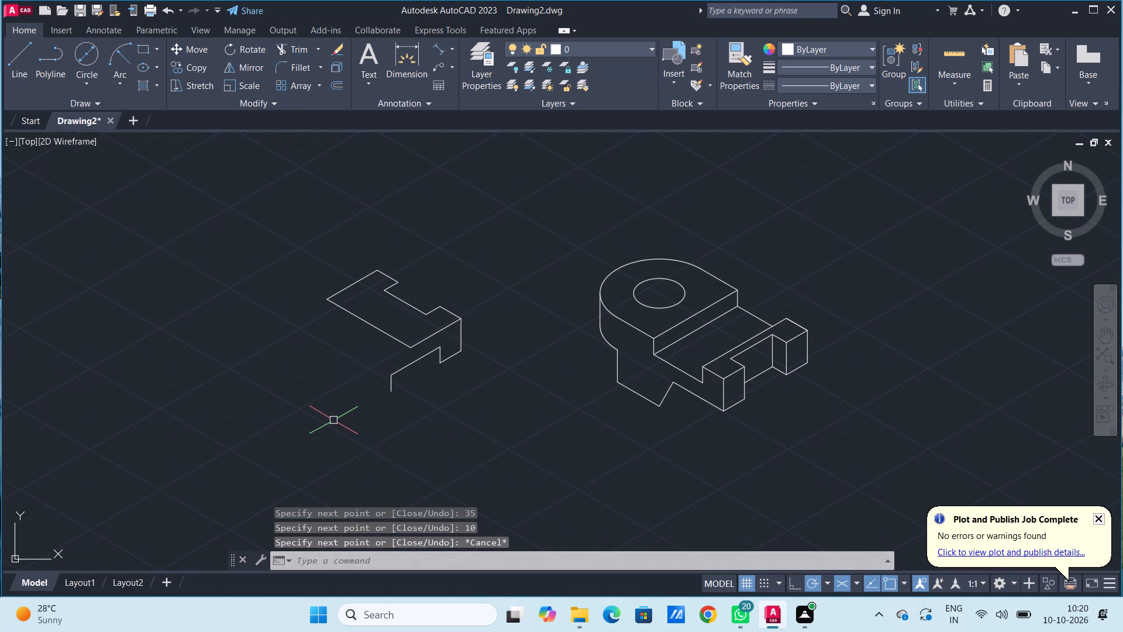
# Draw a vertical line about 13 units downward from the top face's outer notch corner on the second figure, crossing the notch's 30-unit edge.
pyautogui.scroll(1, 375, 218)
pyautogui.scroll(-1, 375, 219)
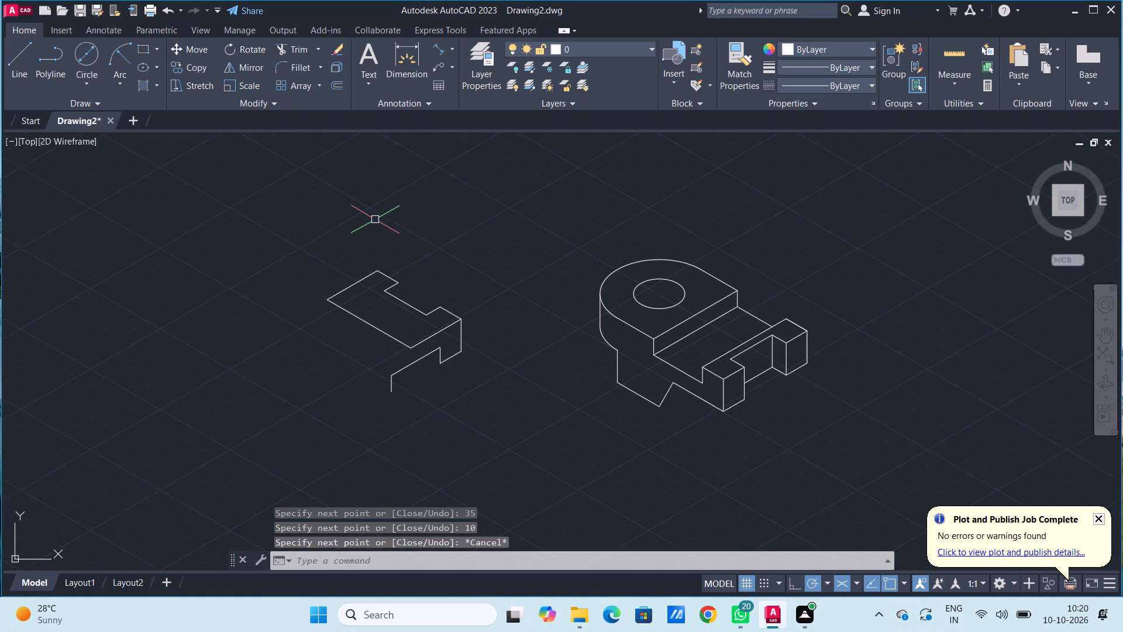
pyautogui.scroll(-1, 375, 219)
pyautogui.moveTo(375, 219); pyautogui.dragTo(384, 257, button='middle')
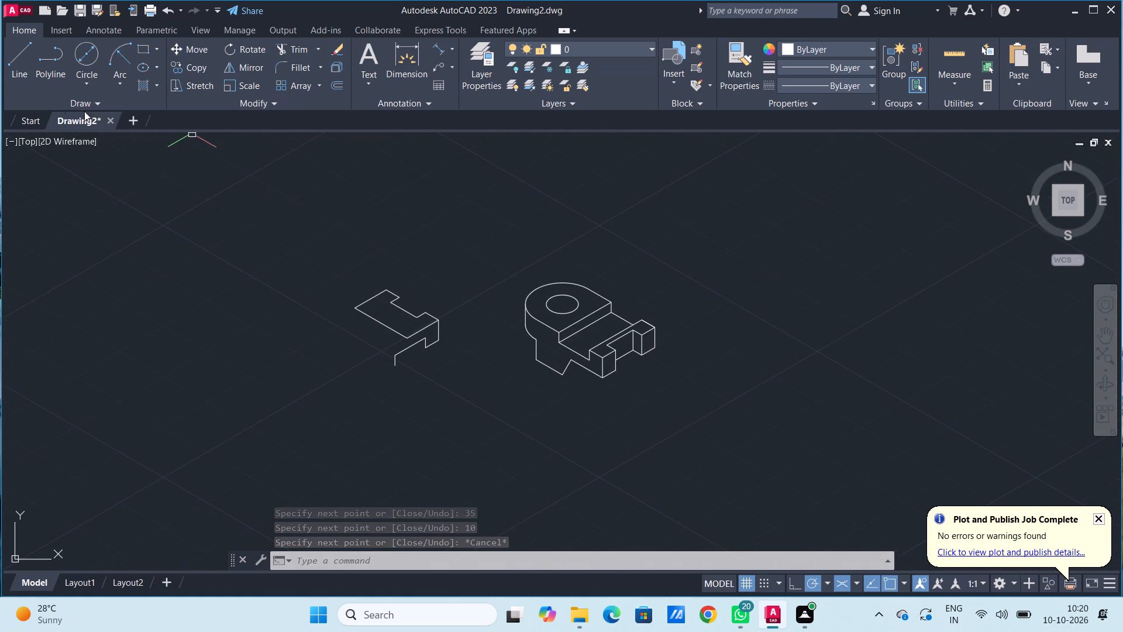
pyautogui.click(25, 68)
pyautogui.scroll(1, 418, 321)
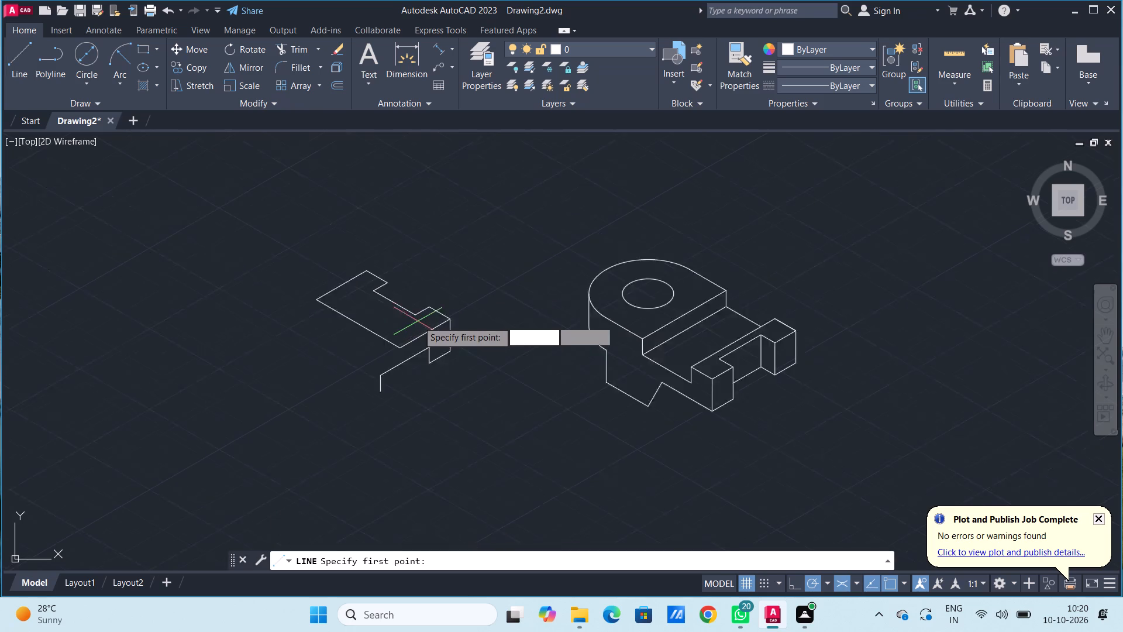
pyautogui.scroll(3, 418, 321)
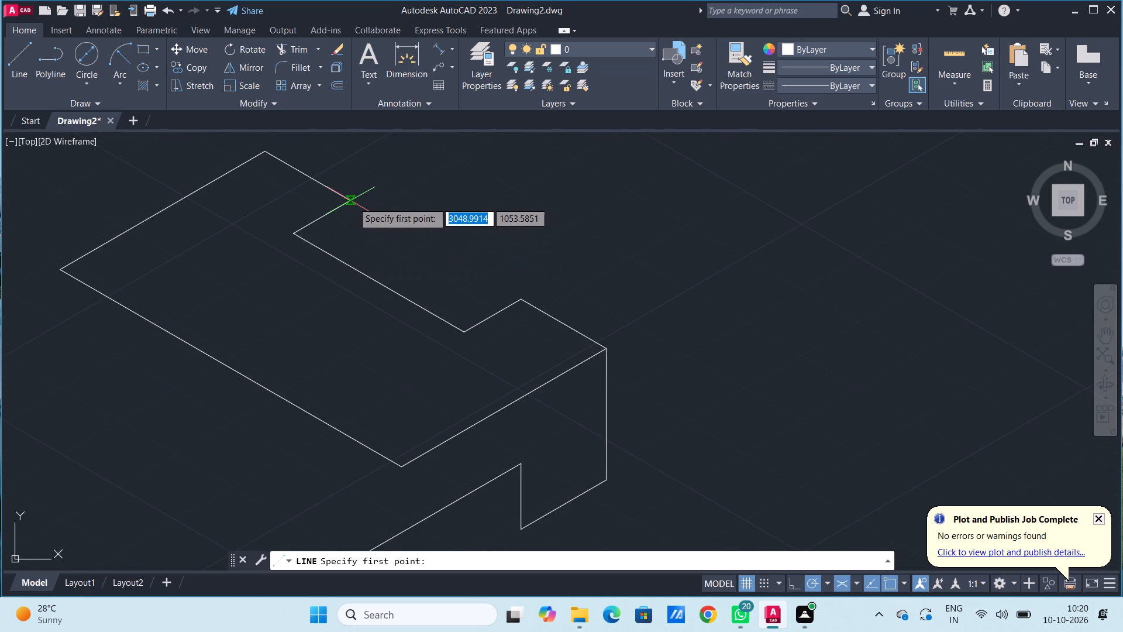
pyautogui.click(352, 200)
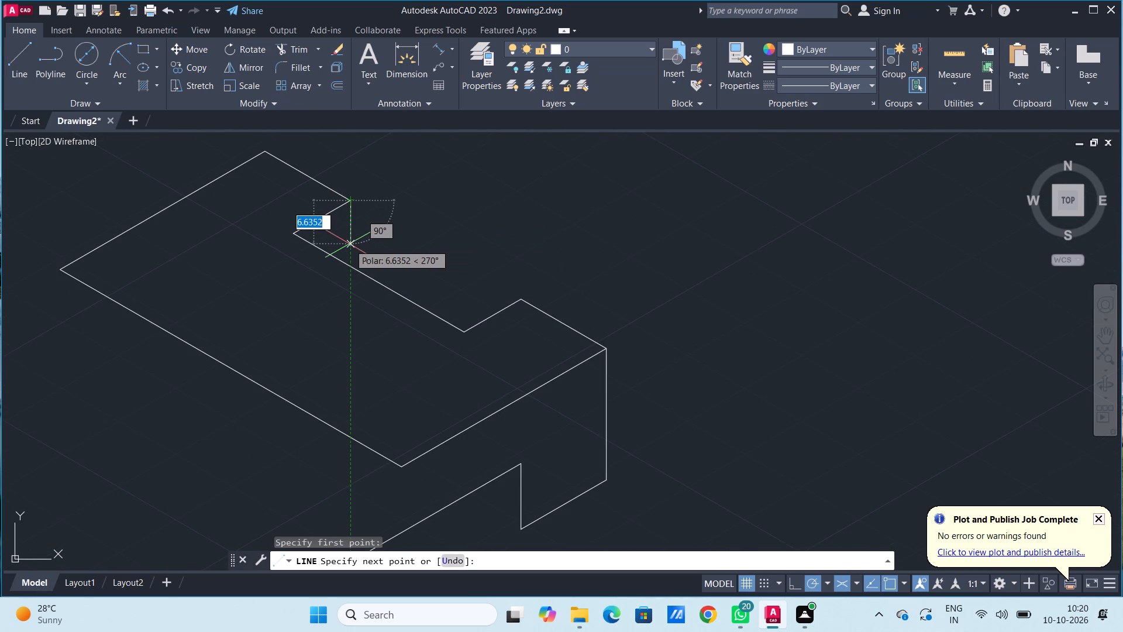
pyautogui.click(347, 290)
pyautogui.press('Escape')
pyautogui.press('Escape')
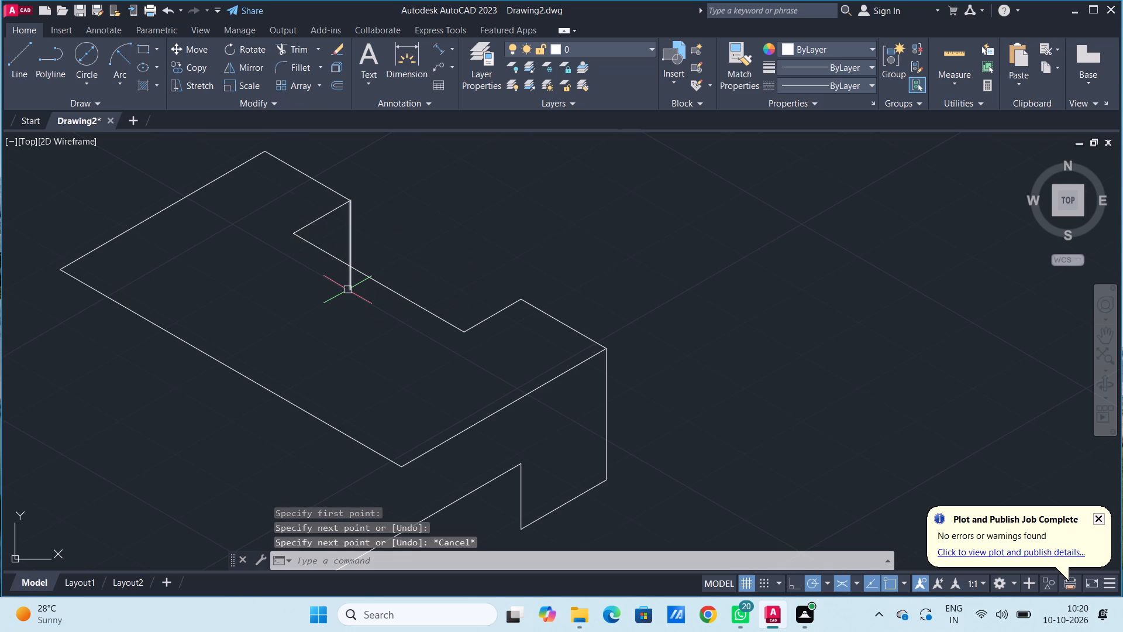
pyautogui.press('Escape')
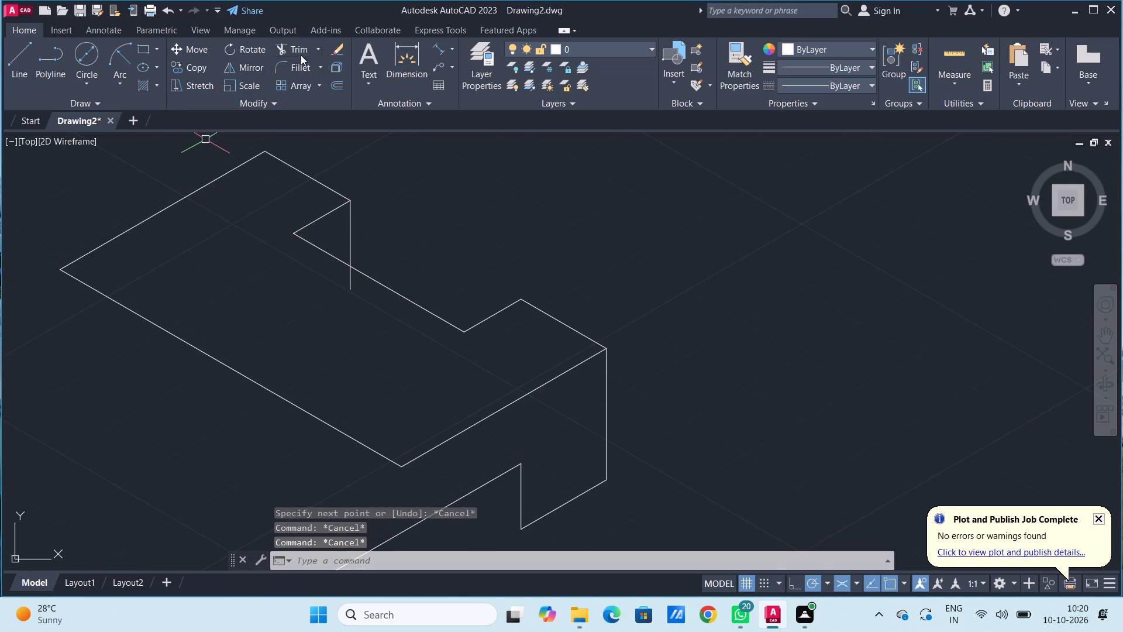
# Trim the portion of this vertical line that extends below the notch's 30-unit edge.
pyautogui.click(298, 49)
pyautogui.click(350, 291)
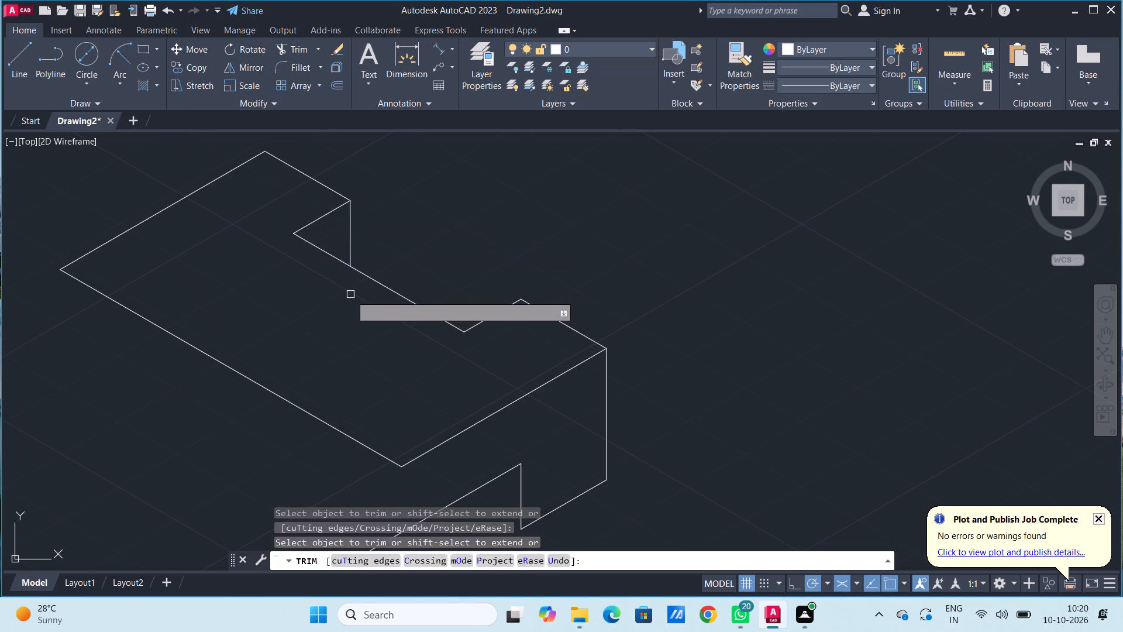
pyautogui.scroll(-3, 350, 295)
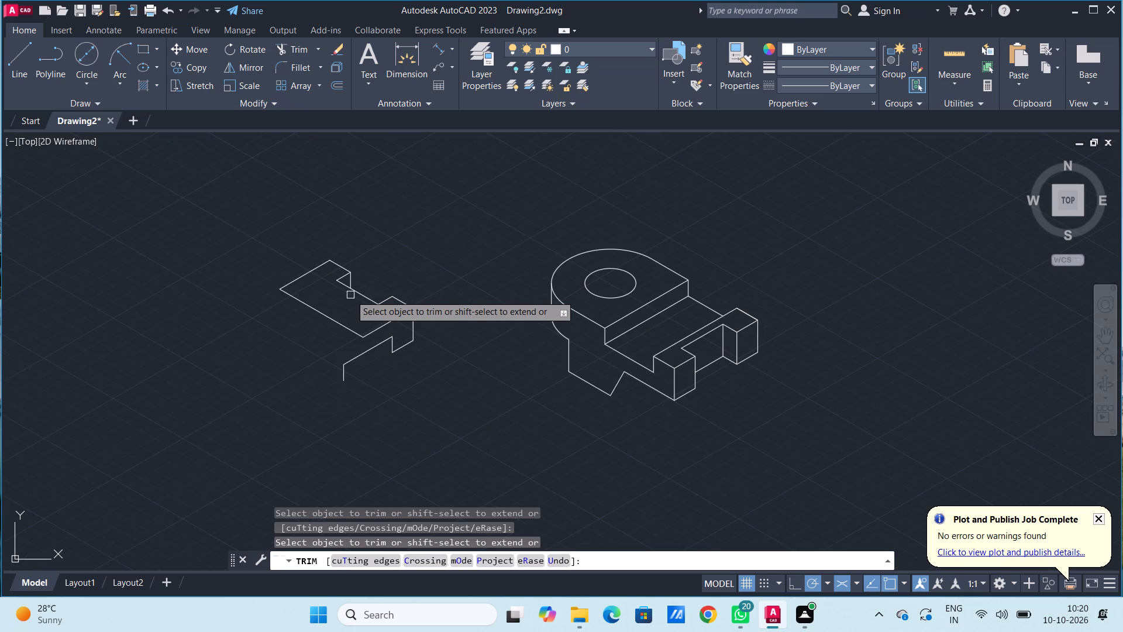
pyautogui.moveTo(350, 308); pyautogui.dragTo(388, 287, button='middle')
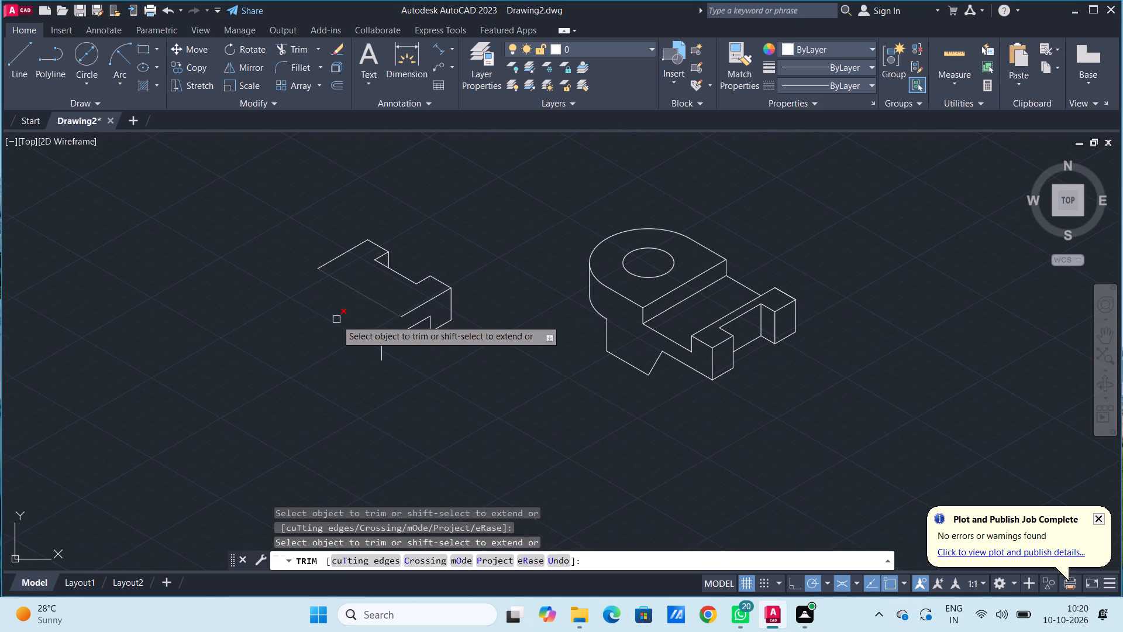
pyautogui.press('Escape')
pyautogui.press('Escape')
pyautogui.press('Escape')
pyautogui.press('Escape')
pyautogui.press('Escape')
pyautogui.press('Escape')
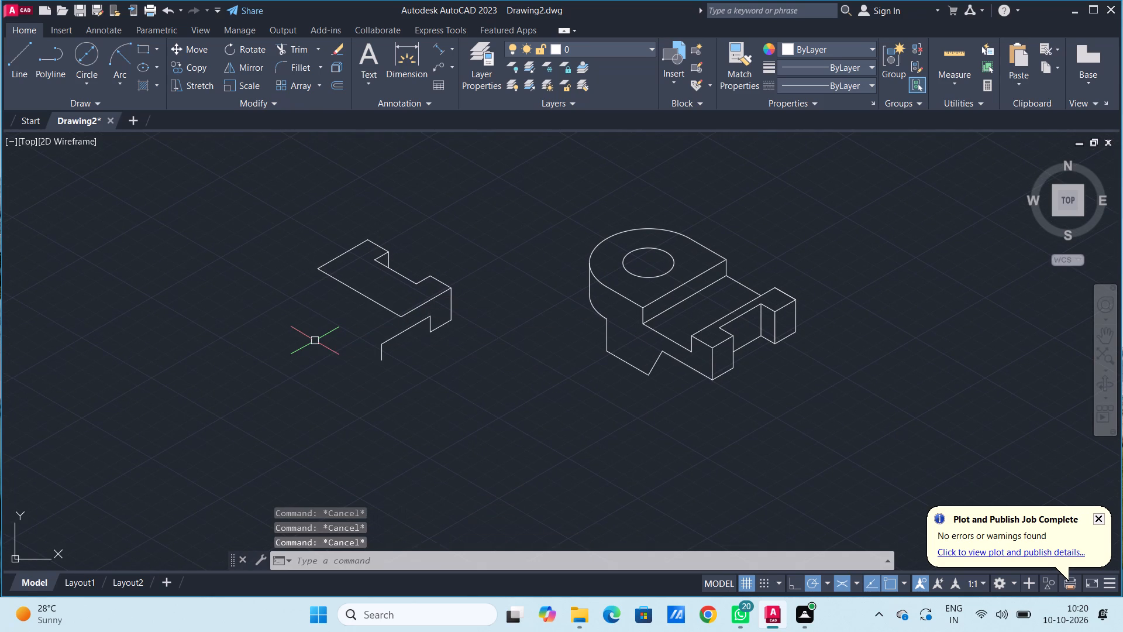
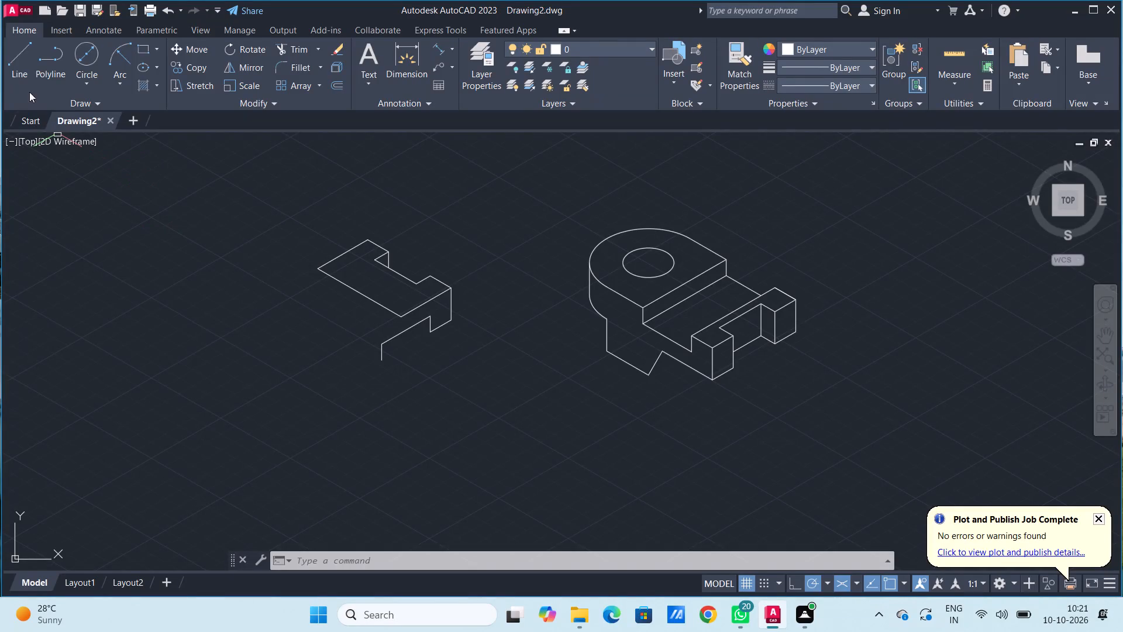
# From the second figure's topmost corner, draw connected lines of 76 units at 210° and 30 units at 330°.
pyautogui.click(26, 62)
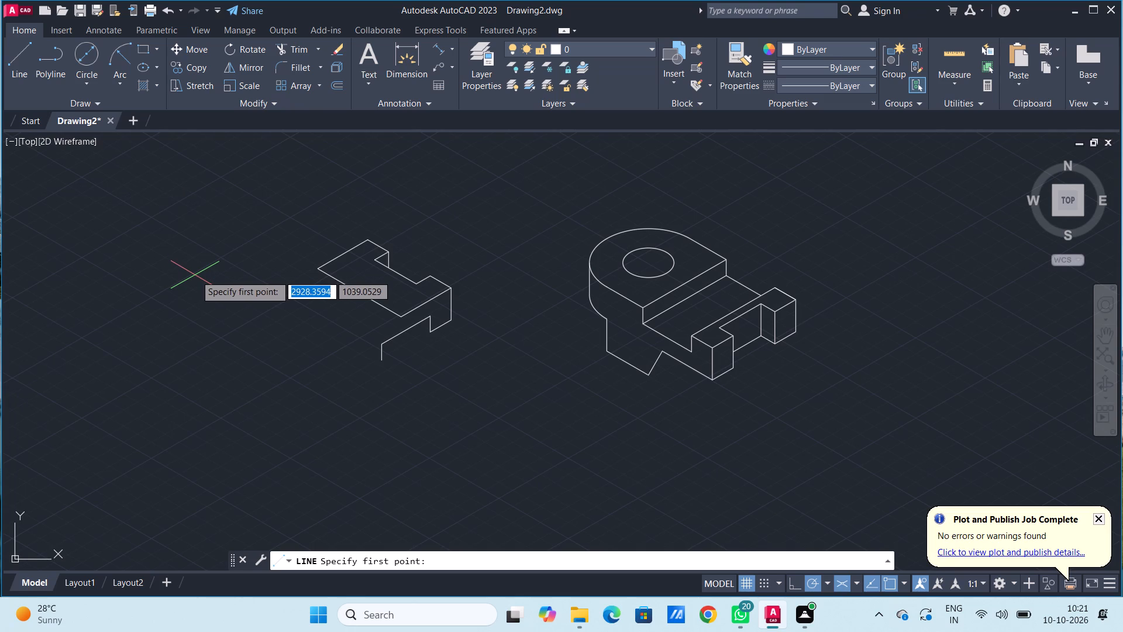
pyautogui.click(367, 238)
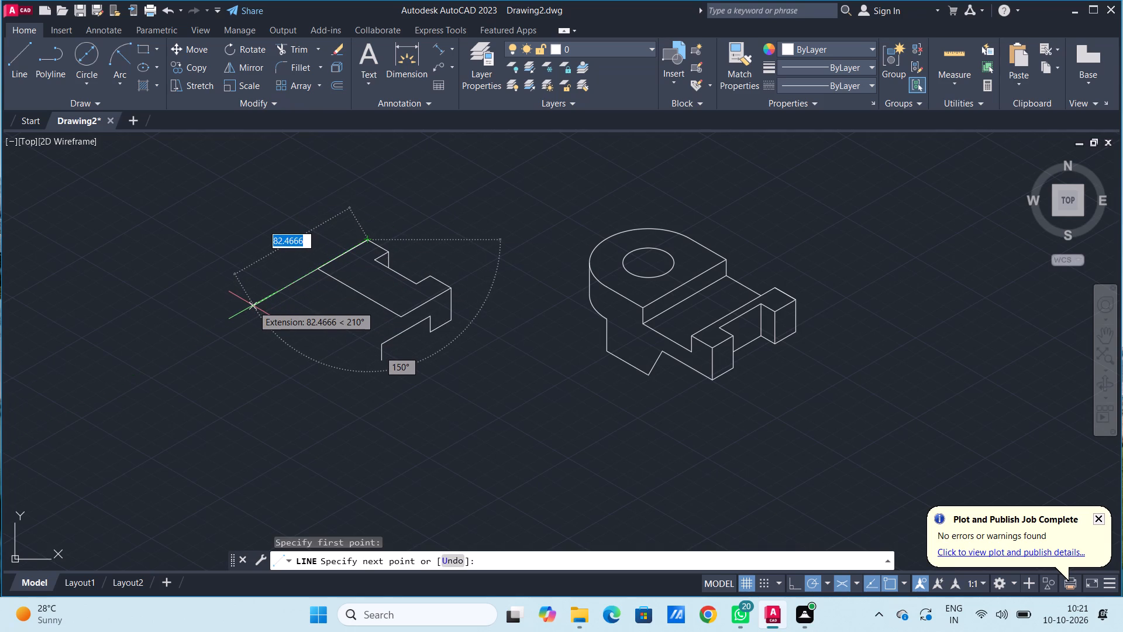
pyautogui.write('76')
pyautogui.press('Return')
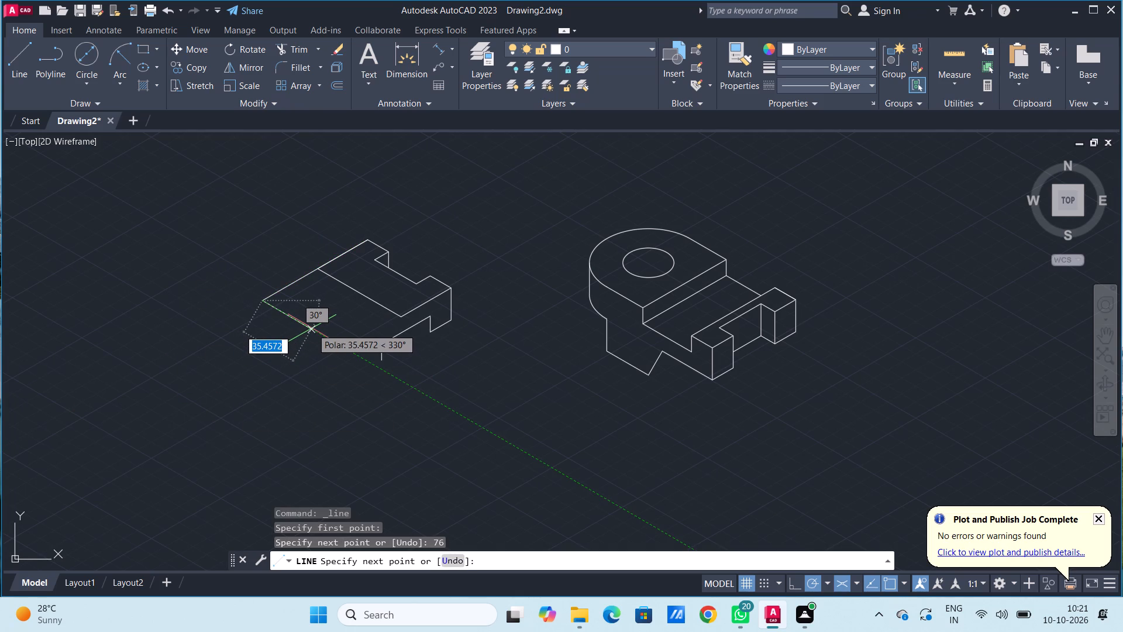
pyautogui.write('30')
pyautogui.press('Return')
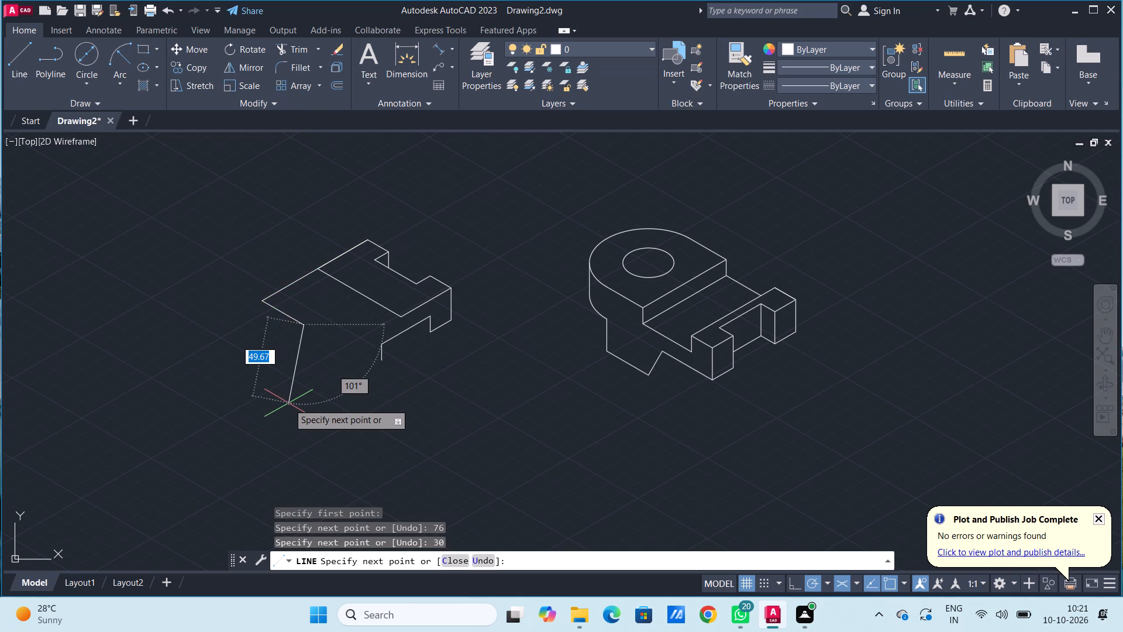
pyautogui.press('Escape')
pyautogui.press('Escape')
pyautogui.press('Escape')
pyautogui.press('Escape')
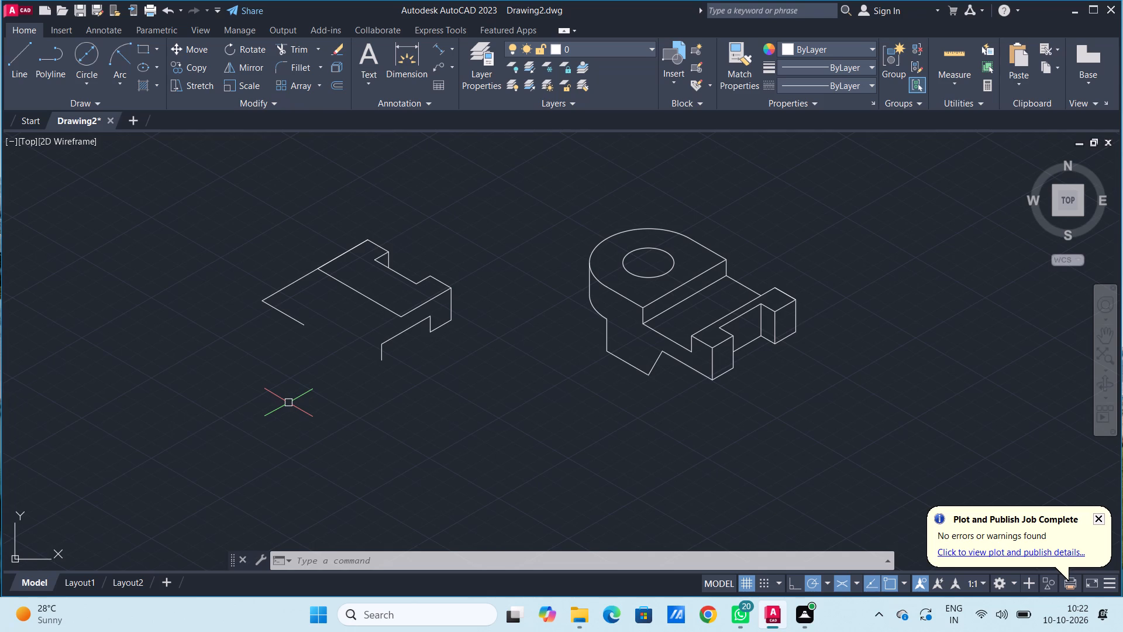
# Orbit around the two isometric figures to examine them from several viewing angles.
pyautogui.moveTo(285, 401); pyautogui.dragTo(284, 400, button='middle')
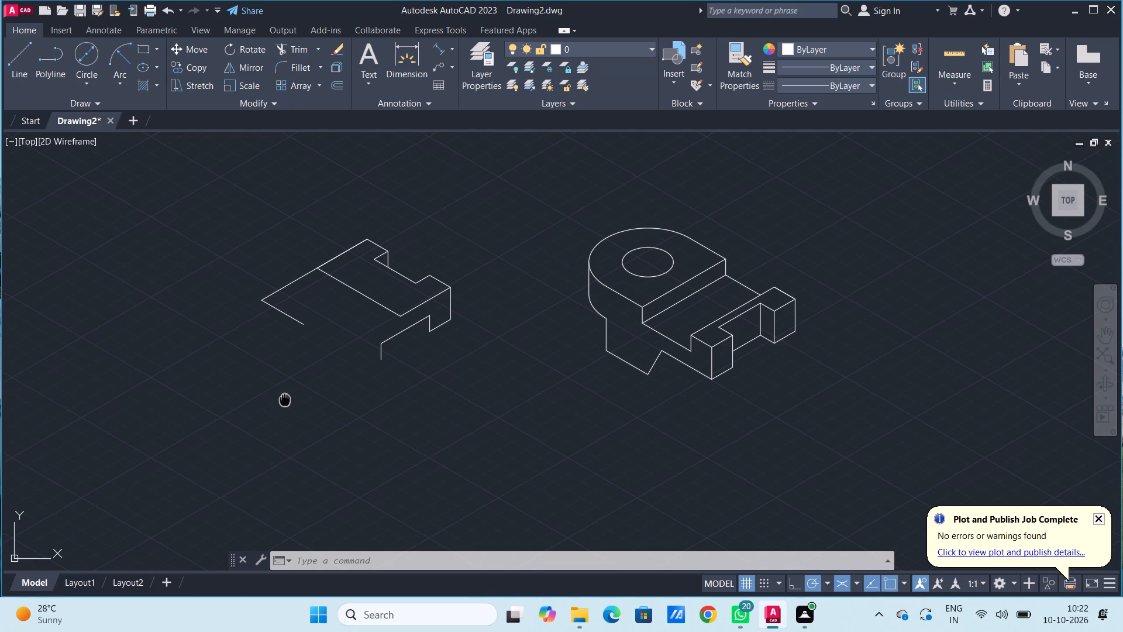
pyautogui.moveTo(284, 400); pyautogui.dragTo(316, 409, button='middle')
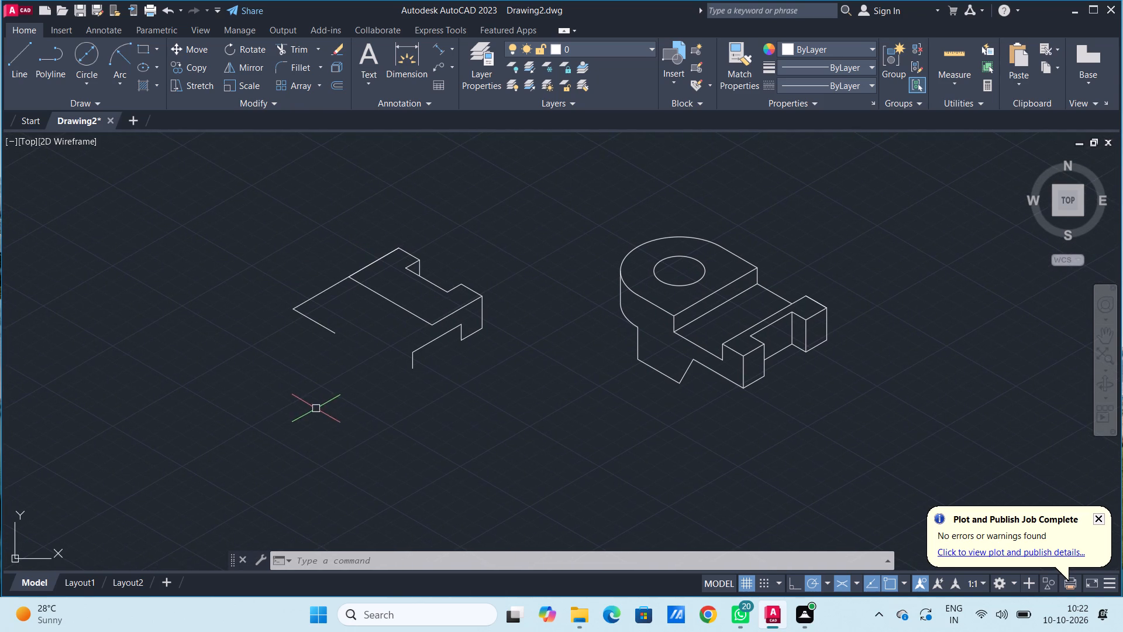
pyautogui.click(1100, 388)
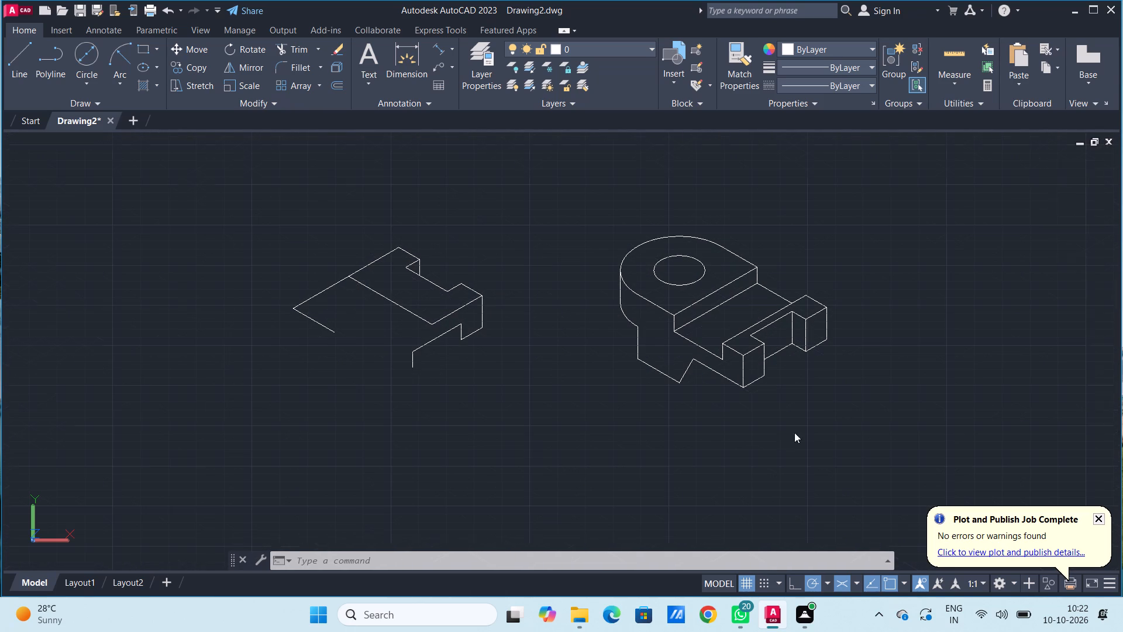
pyautogui.moveTo(599, 427); pyautogui.dragTo(590, 408, button='middle')
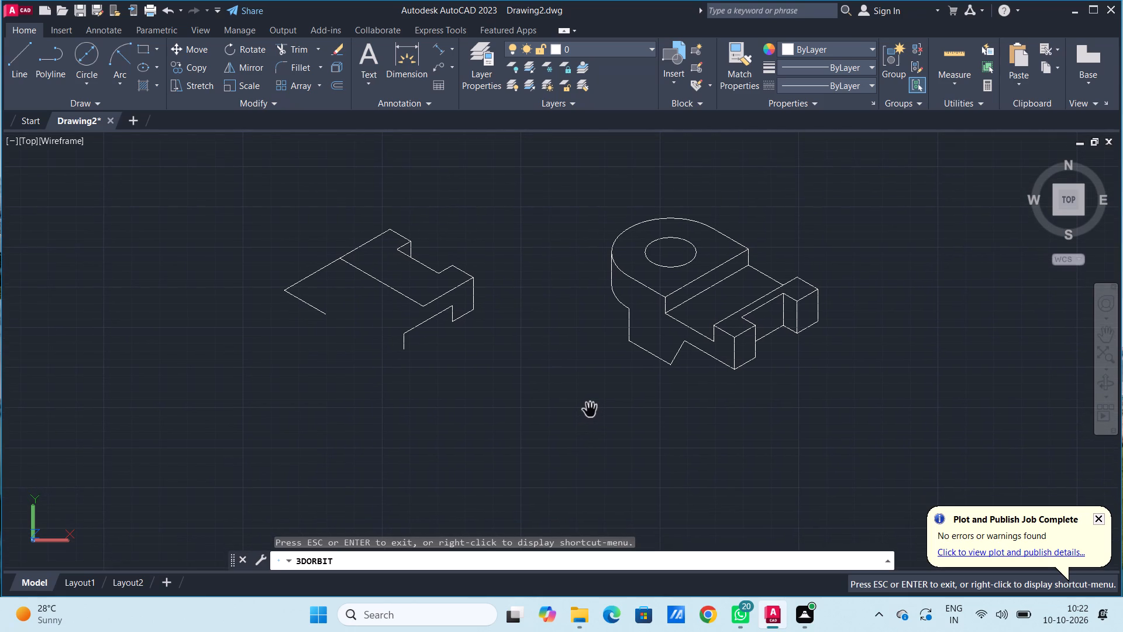
pyautogui.moveTo(583, 407); pyautogui.dragTo(604, 419)
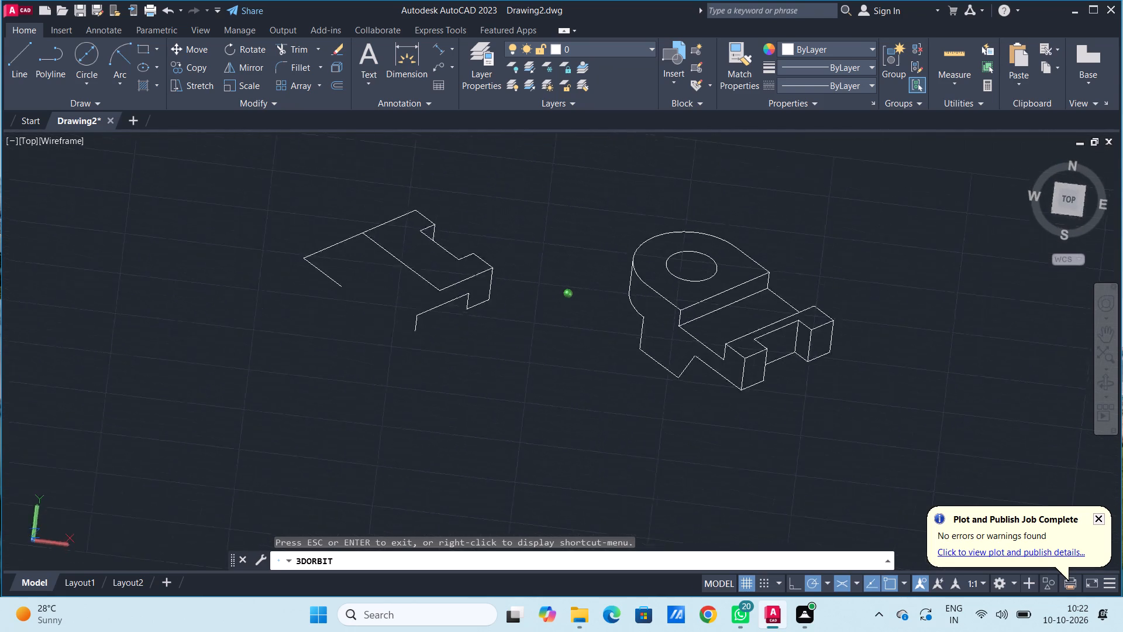
pyautogui.moveTo(604, 419); pyautogui.dragTo(629, 437)
pyautogui.moveTo(521, 294); pyautogui.dragTo(538, 367)
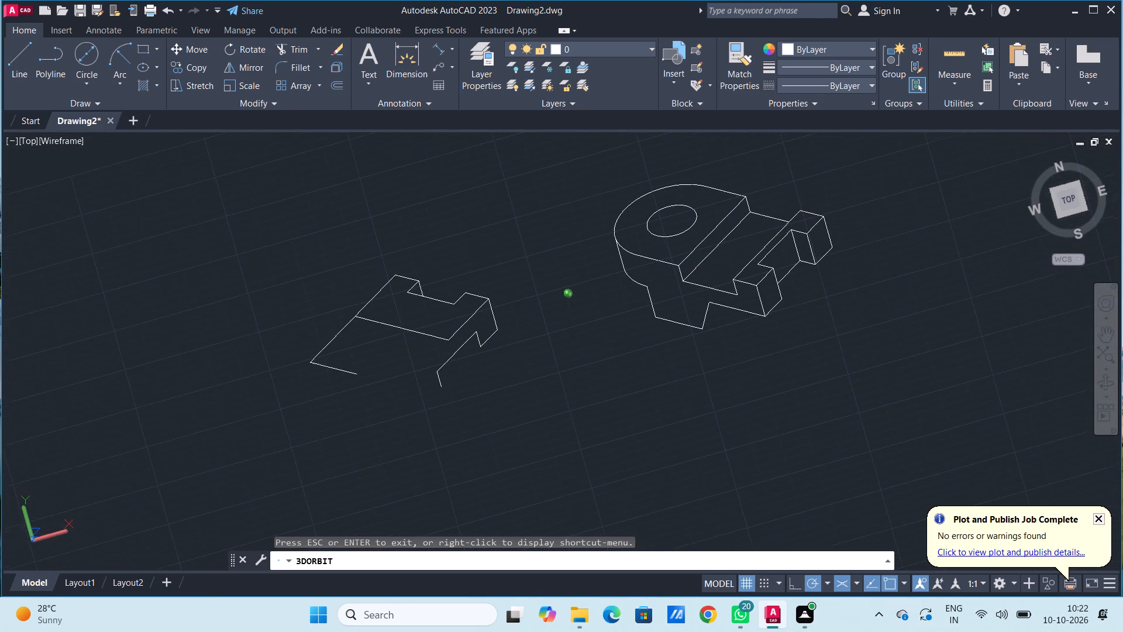
pyautogui.moveTo(538, 367); pyautogui.dragTo(557, 280)
pyautogui.moveTo(579, 411); pyautogui.dragTo(565, 353)
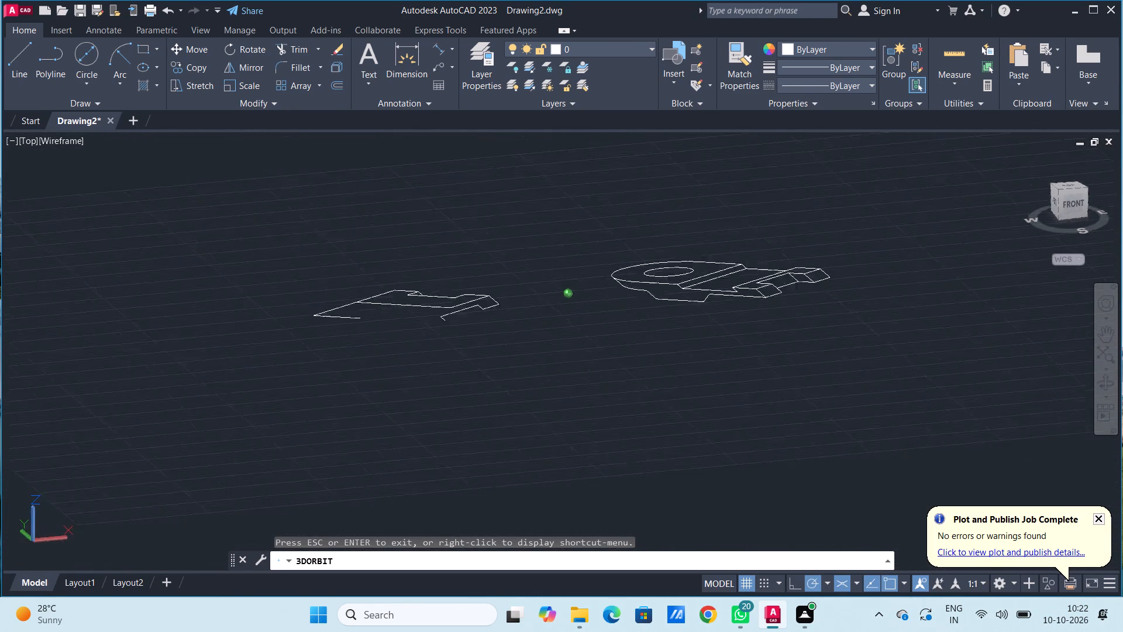
pyautogui.moveTo(565, 353); pyautogui.dragTo(570, 281)
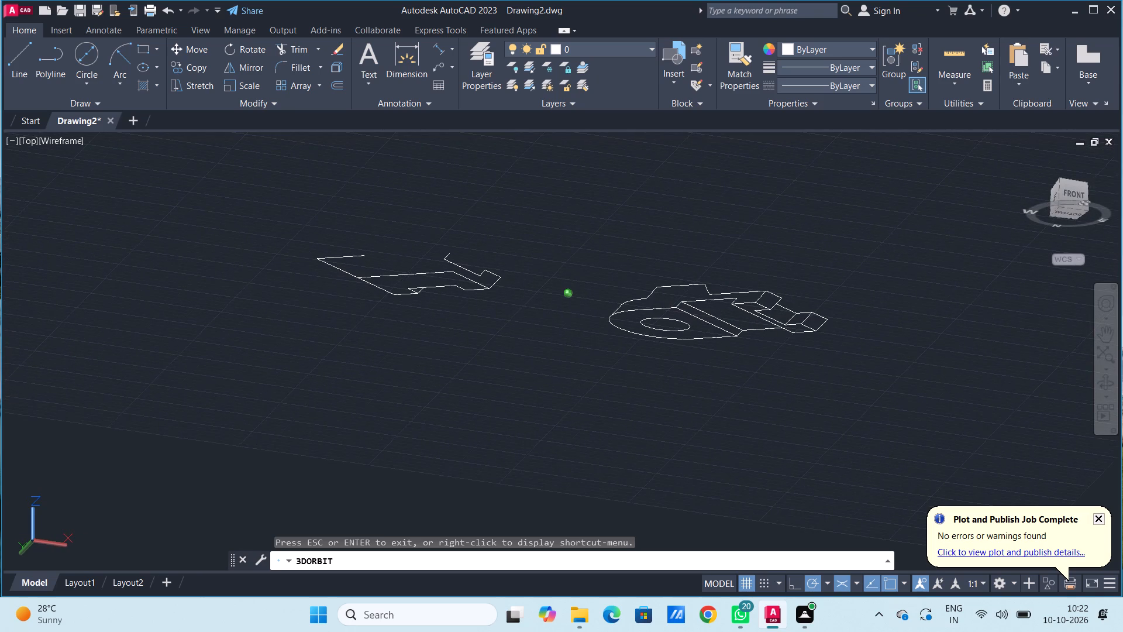
pyautogui.moveTo(570, 281); pyautogui.dragTo(535, 435)
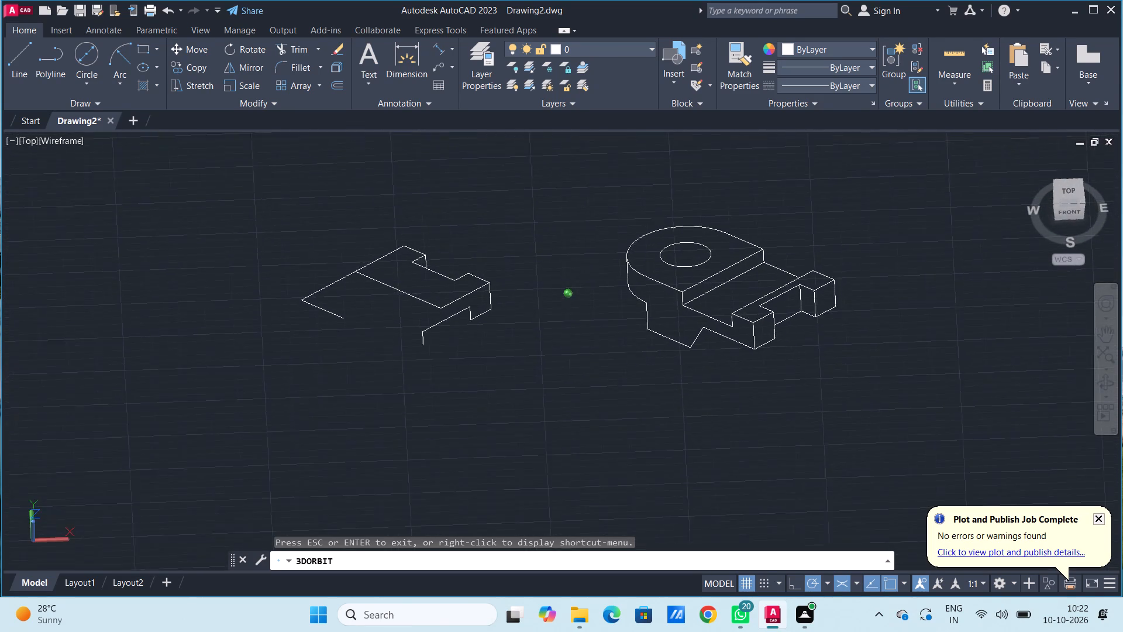
pyautogui.moveTo(535, 435); pyautogui.dragTo(523, 501)
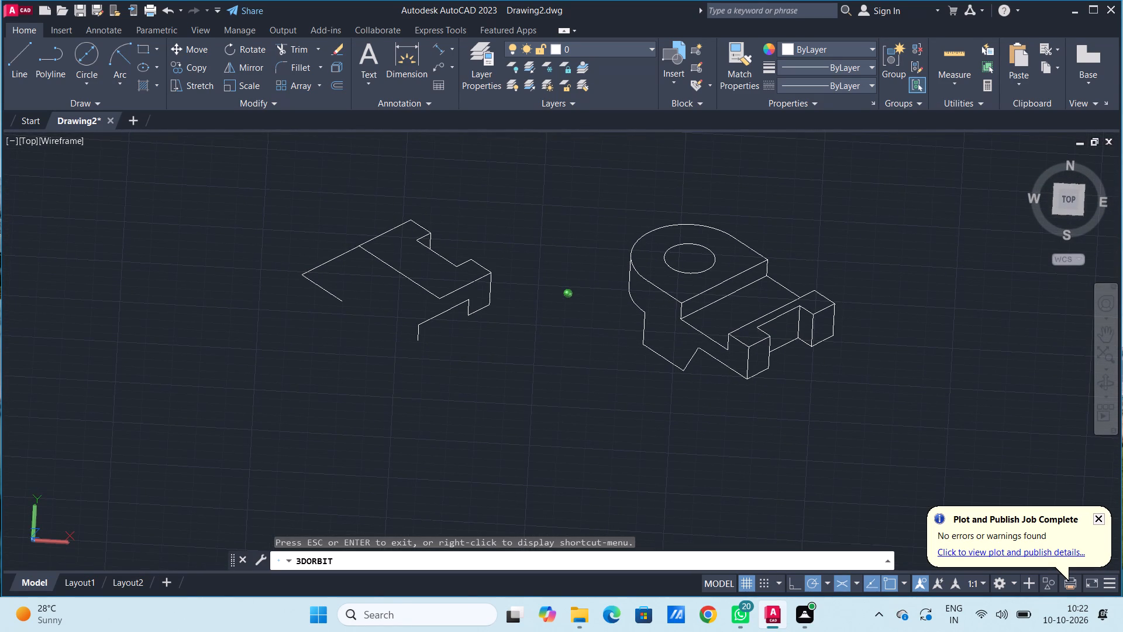
pyautogui.press('Escape')
pyautogui.press('Escape')
pyautogui.press('Escape')
pyautogui.press('Escape')
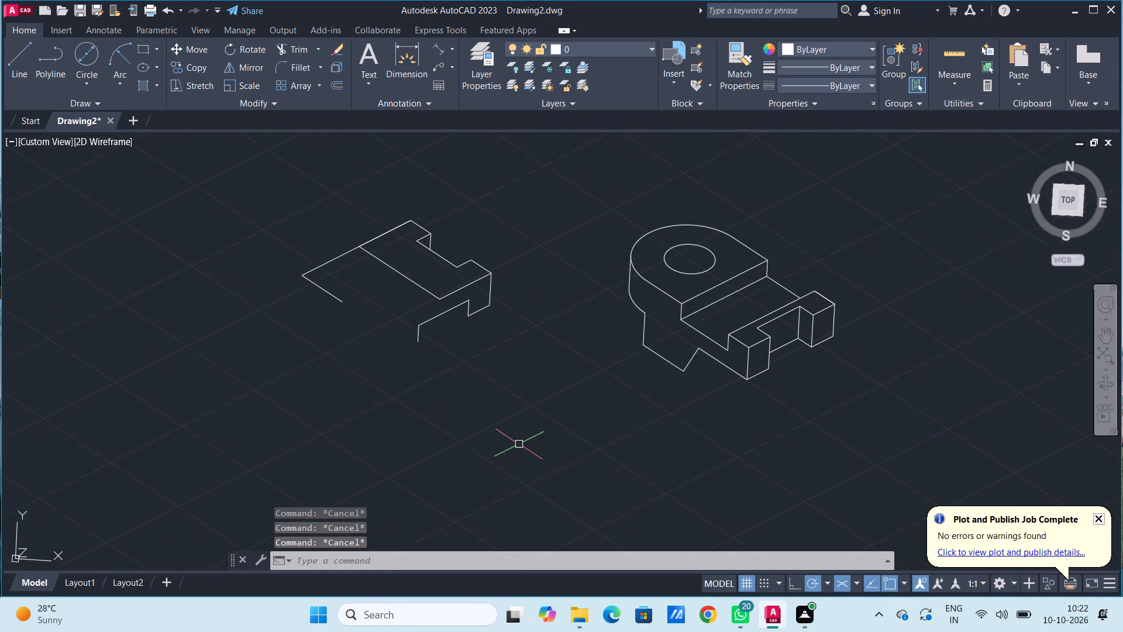
pyautogui.scroll(-1, 401, 242)
pyautogui.scroll(2, 394, 253)
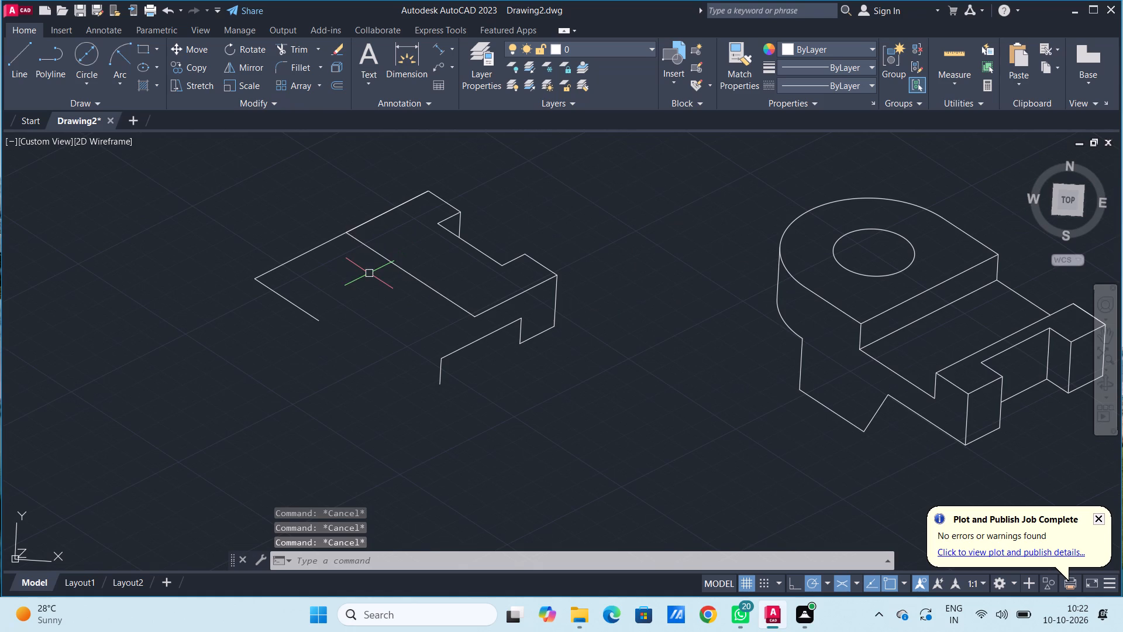
pyautogui.scroll(-1, 361, 295)
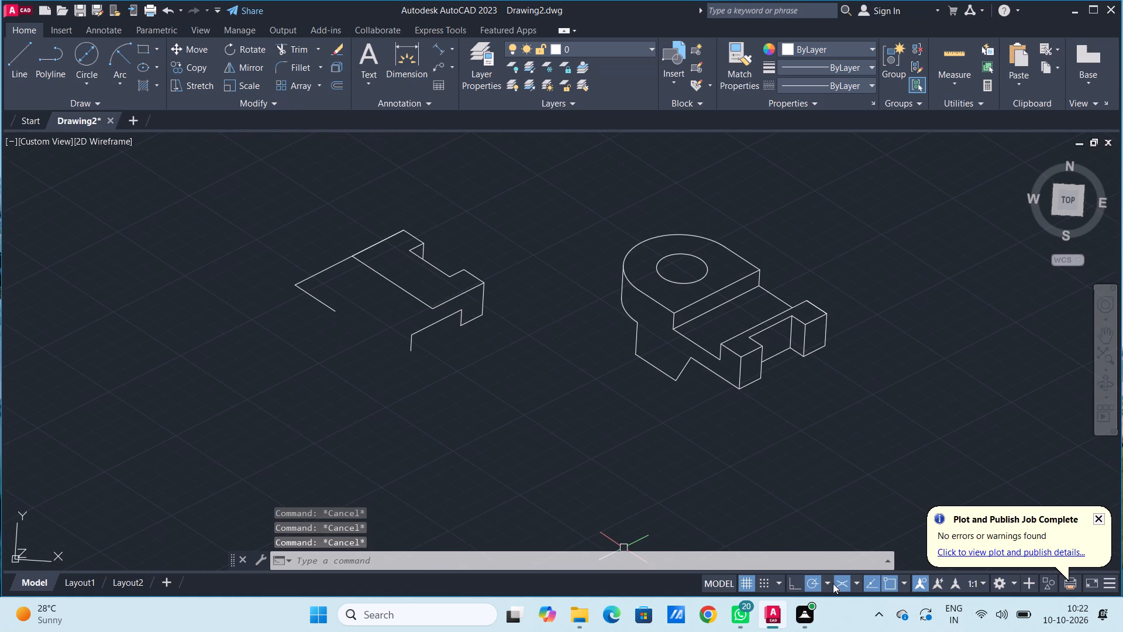
# Set the isometric drafting plane to the top isoplane.
pyautogui.click(853, 583)
pyautogui.click(868, 544)
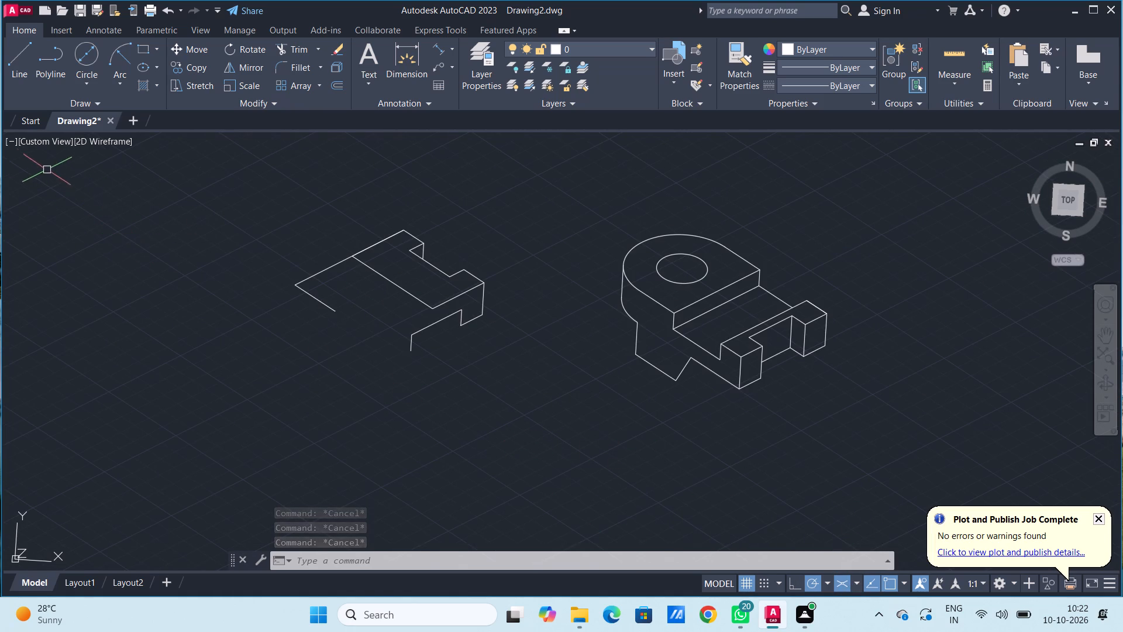
# Restore the preset Top view with both figures in sight.
pyautogui.click(37, 148)
pyautogui.click(72, 180)
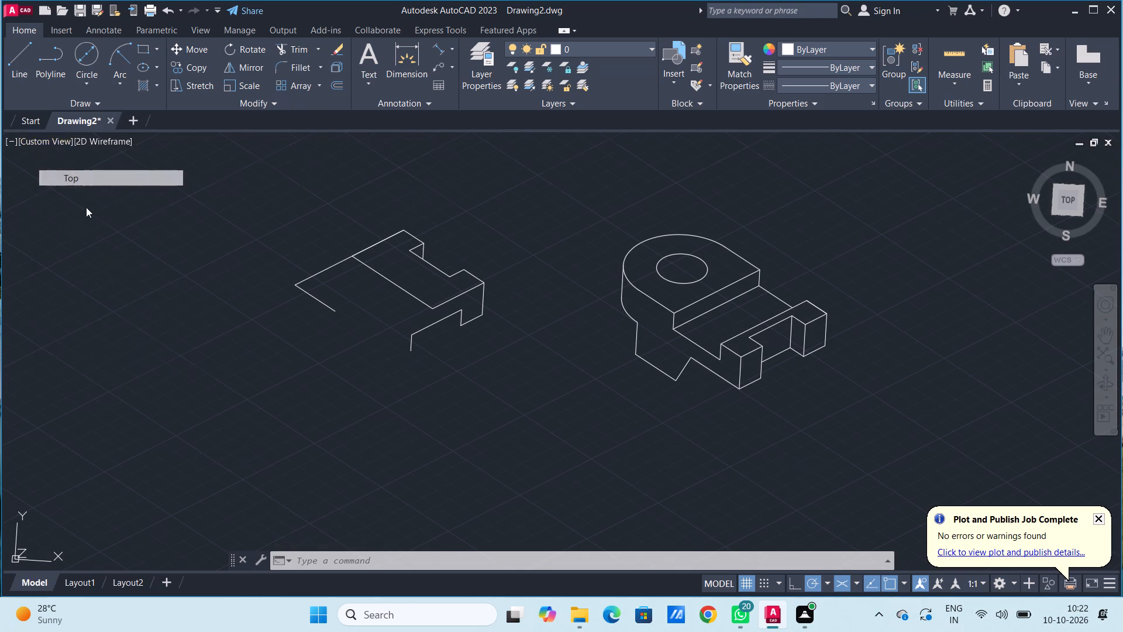
pyautogui.scroll(2, 192, 332)
pyautogui.scroll(-2, 194, 340)
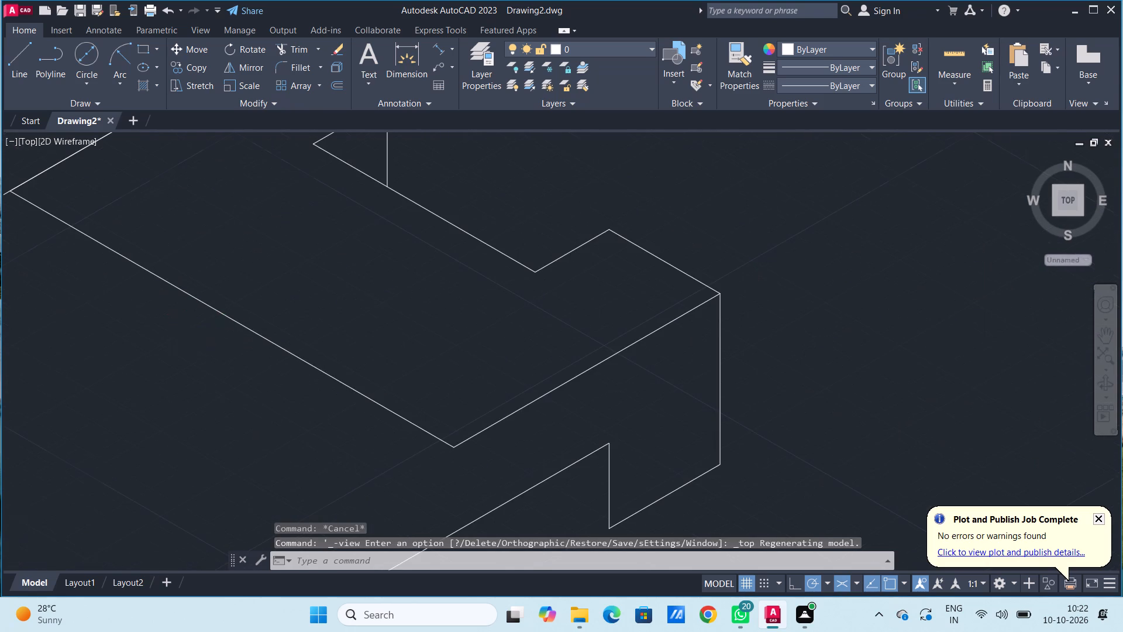
pyautogui.scroll(-2, 194, 340)
pyautogui.moveTo(180, 351); pyautogui.dragTo(374, 382, button='middle')
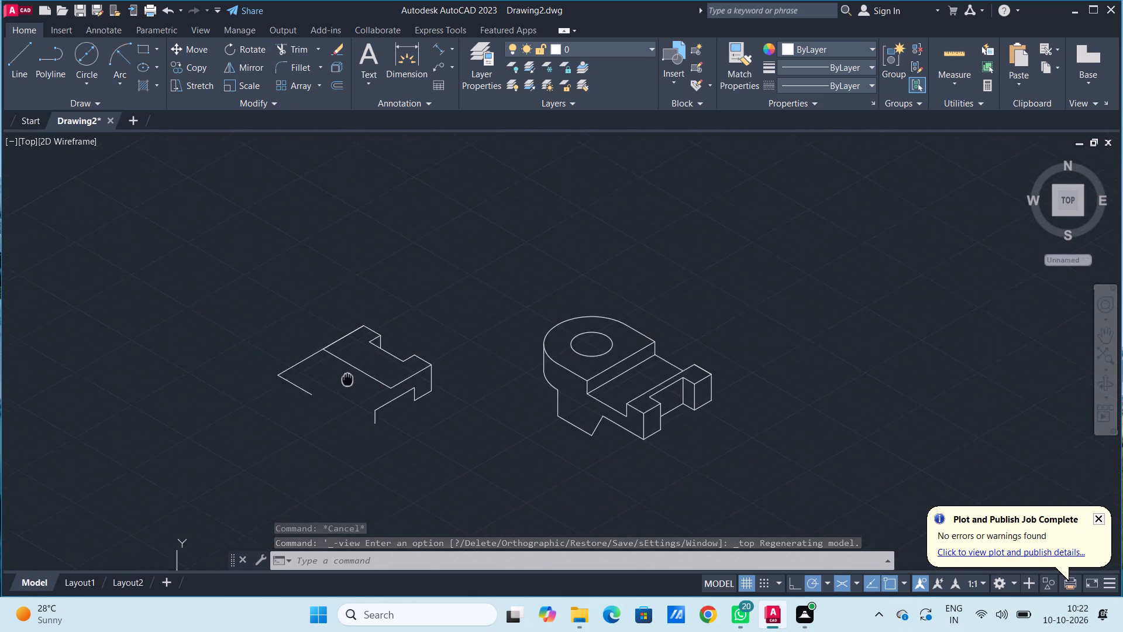
pyautogui.moveTo(374, 382); pyautogui.dragTo(422, 384, button='middle')
pyautogui.middleClick(423, 384)
pyautogui.scroll(1, 432, 446)
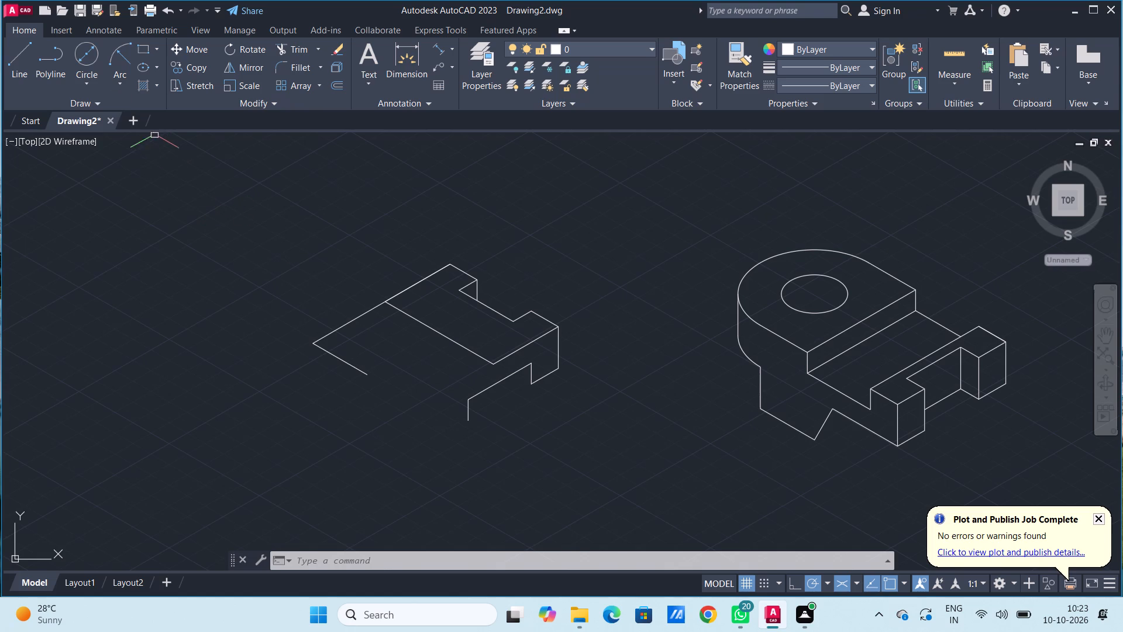
# Draw an isocircle centred on the free end of the 30-unit line, with its 30-unit radius reaching the line's outer corner.
pyautogui.write('el')
pyautogui.press('Return')
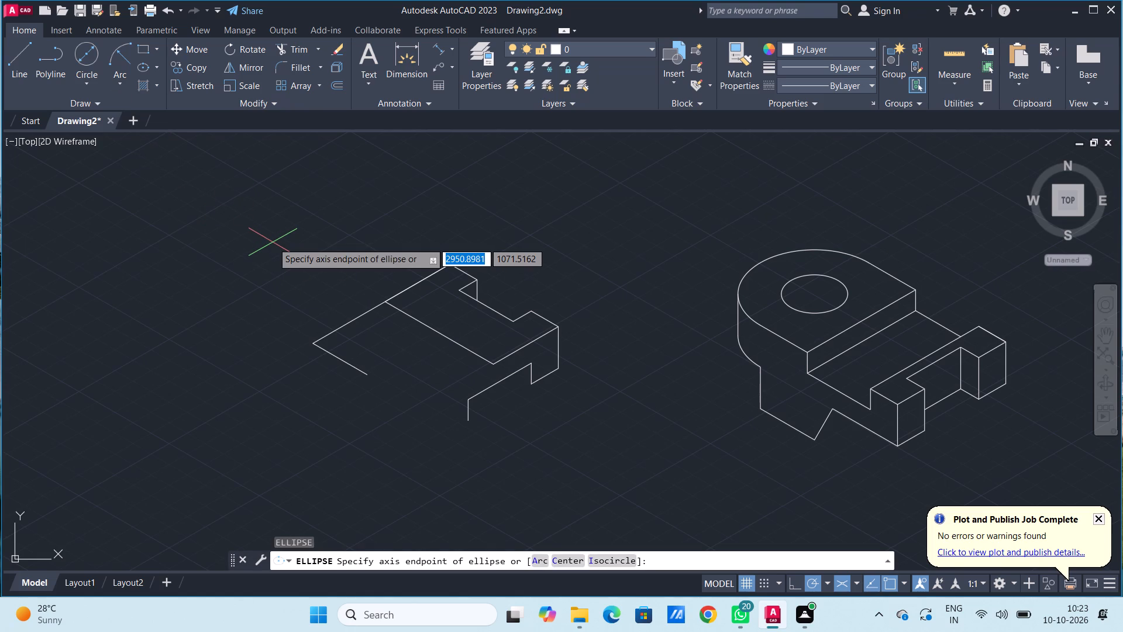
pyautogui.click(602, 561)
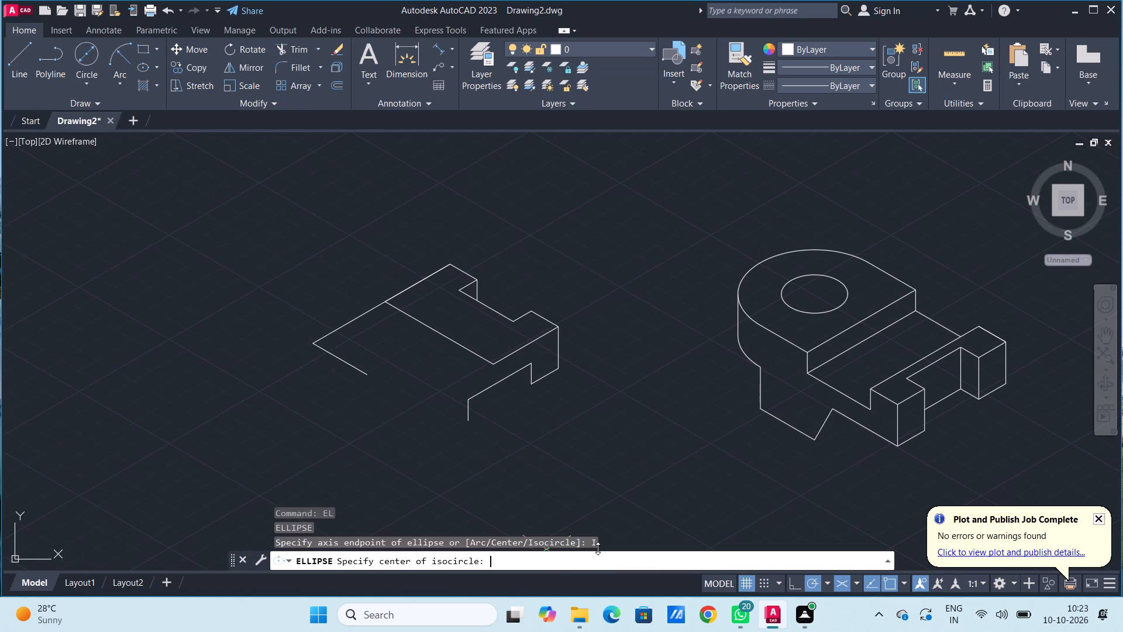
pyautogui.click(366, 377)
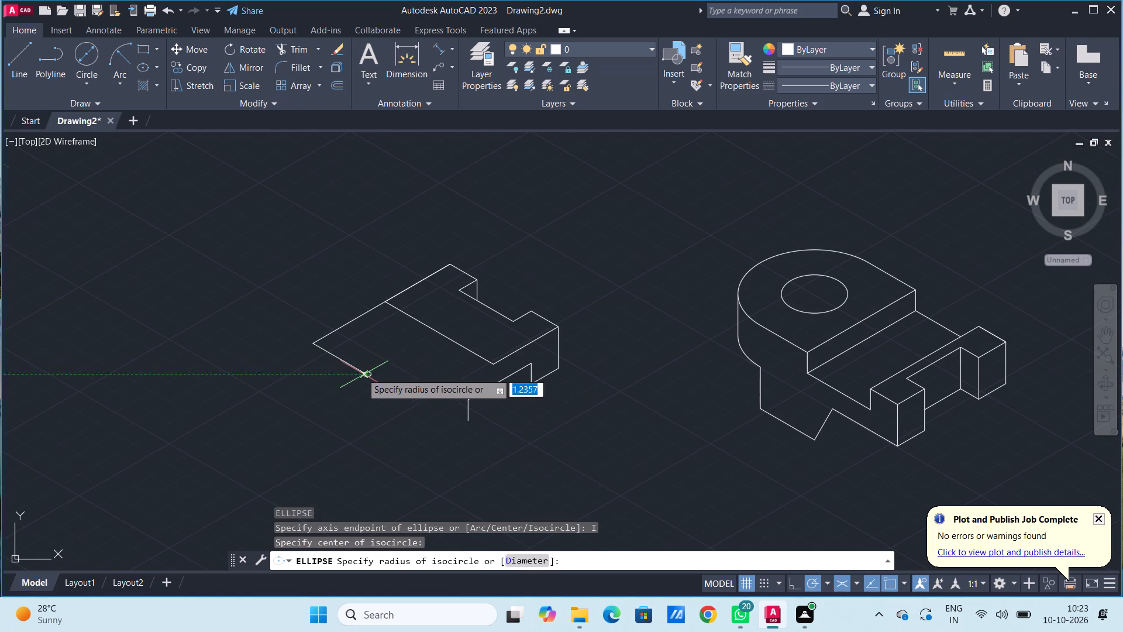
pyautogui.click(314, 341)
# Draw a concentric isocircle of radius 13 at the same centre for the hole.
pyautogui.press('space')
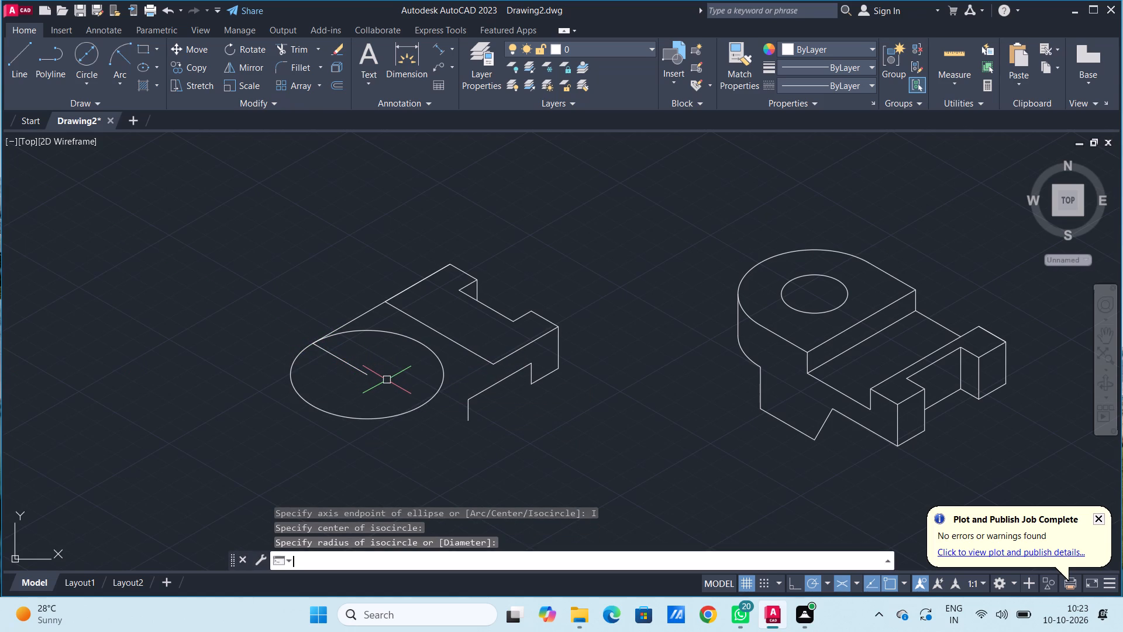
pyautogui.click(598, 558)
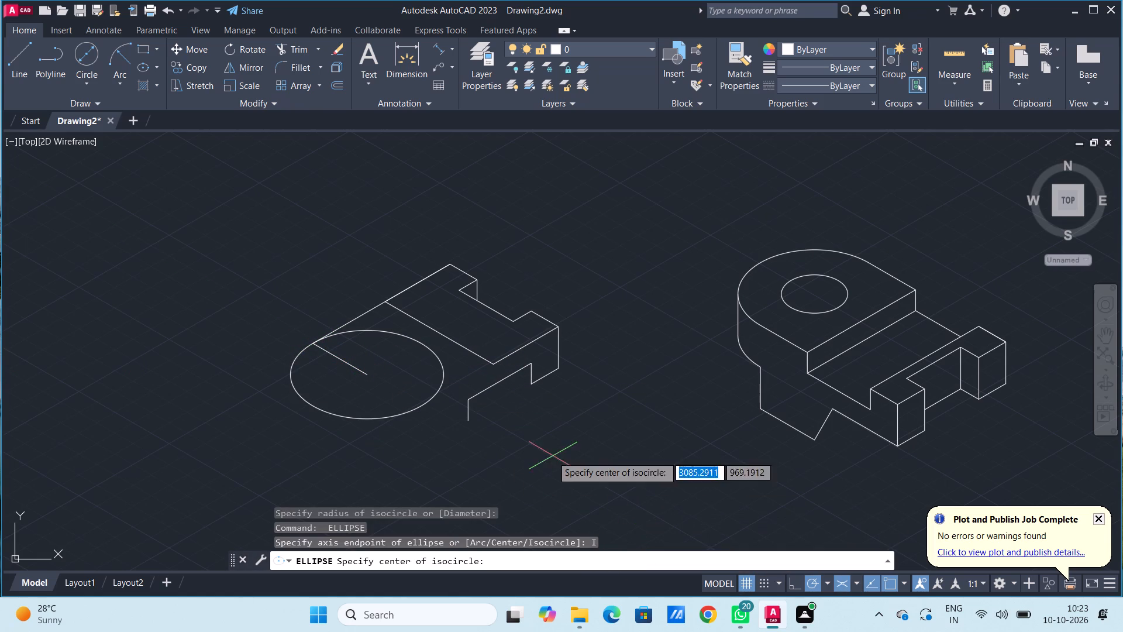
pyautogui.click(366, 375)
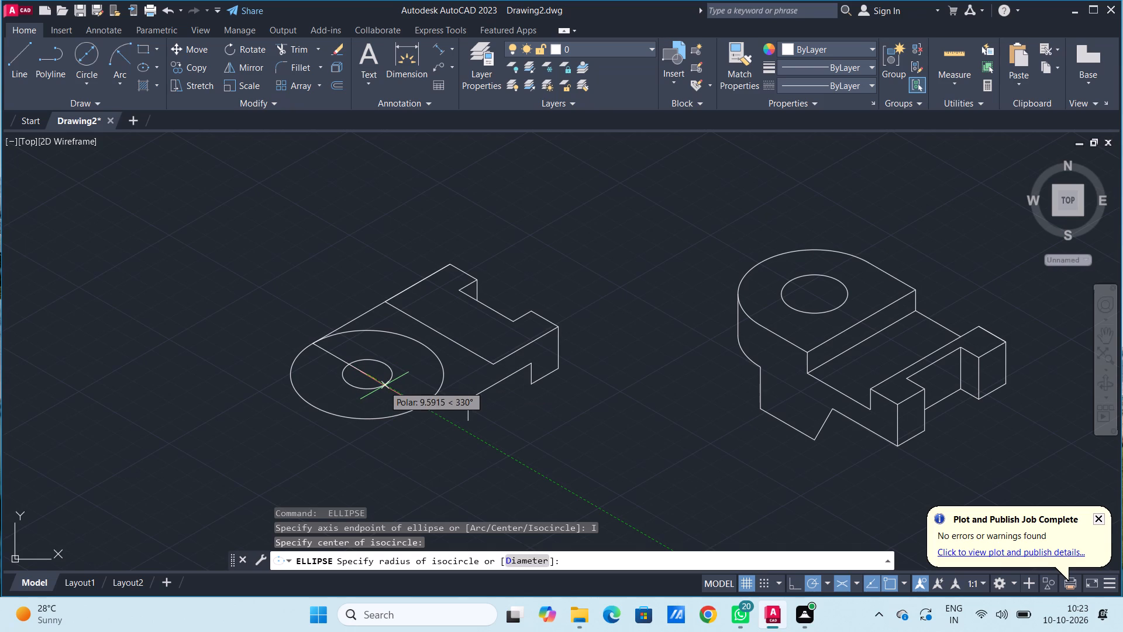
pyautogui.write('13')
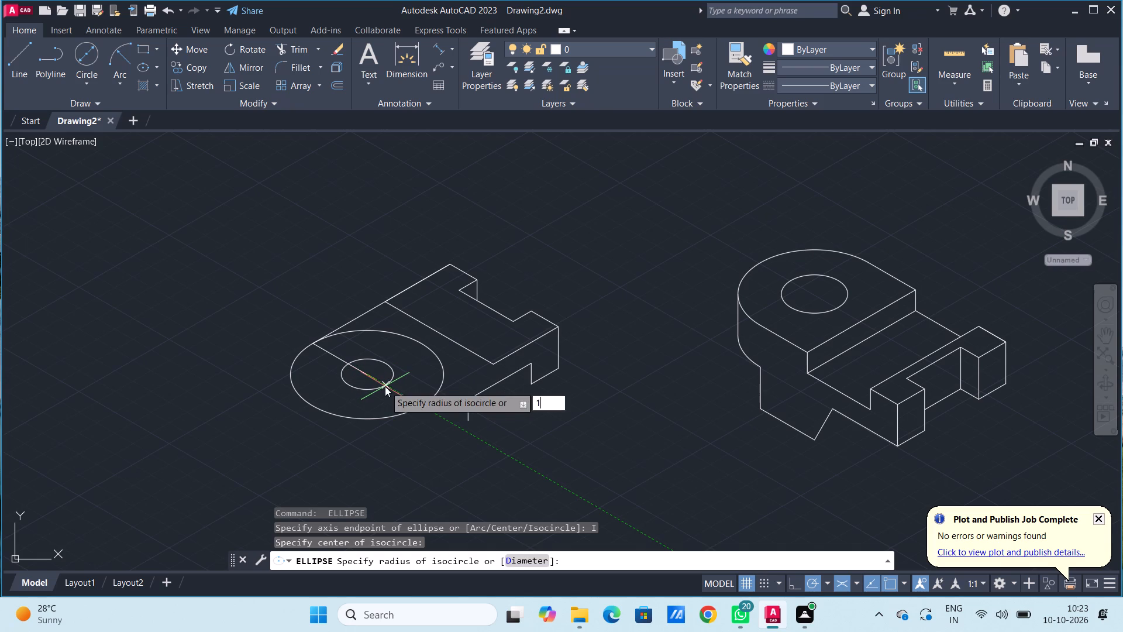
pyautogui.press('Return')
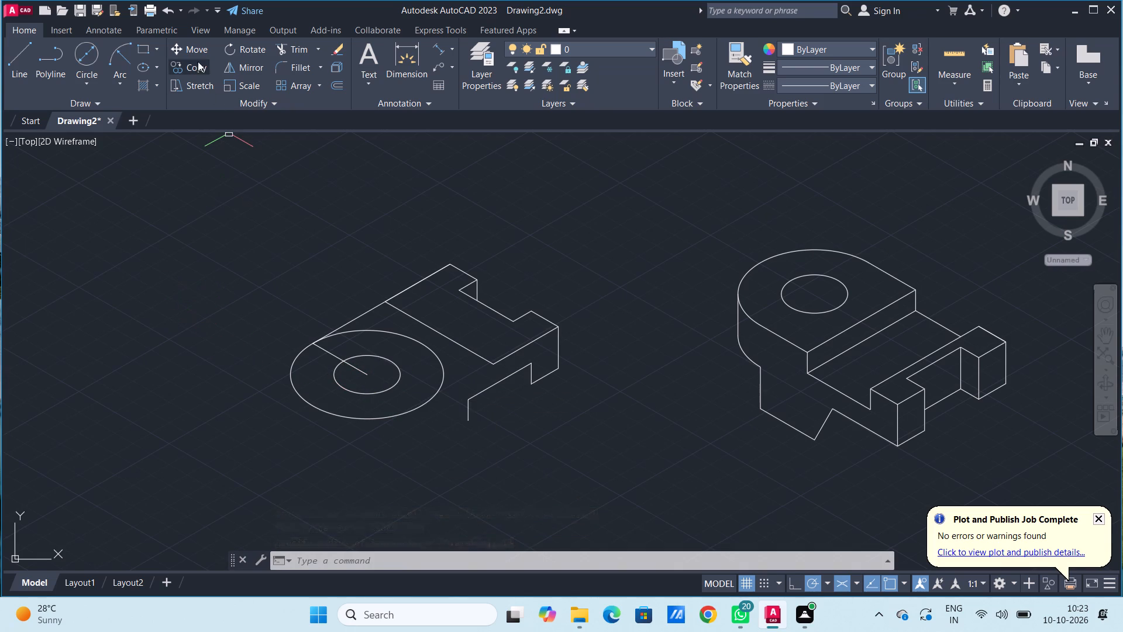
# Trim away the 30-unit radius line inside the large and small isocircles.
pyautogui.click(292, 51)
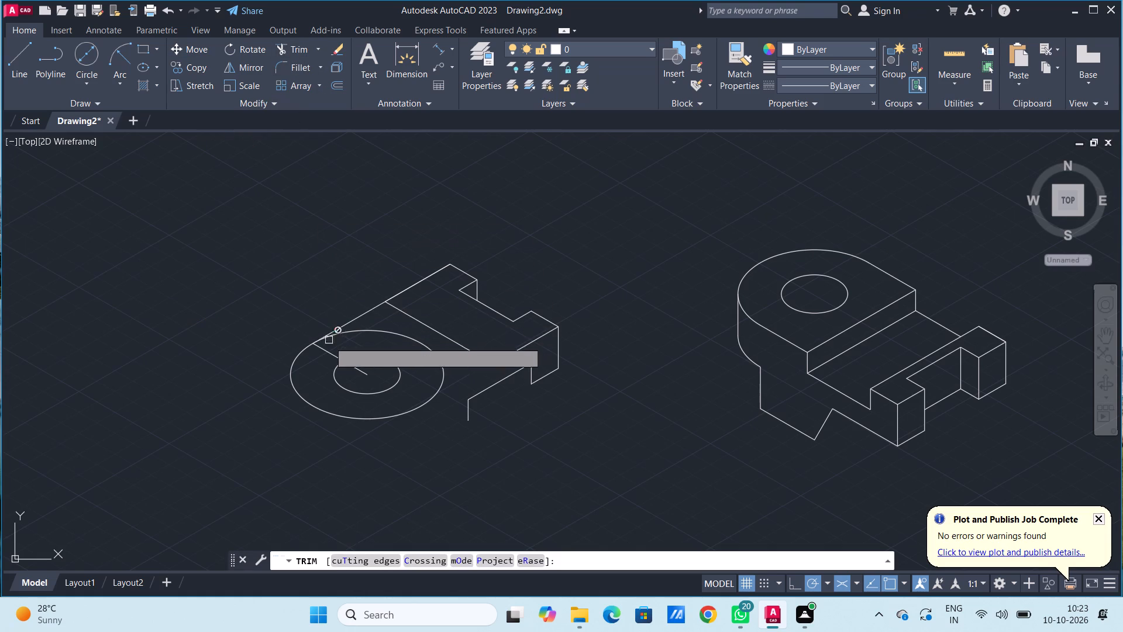
pyautogui.click(330, 353)
pyautogui.click(356, 370)
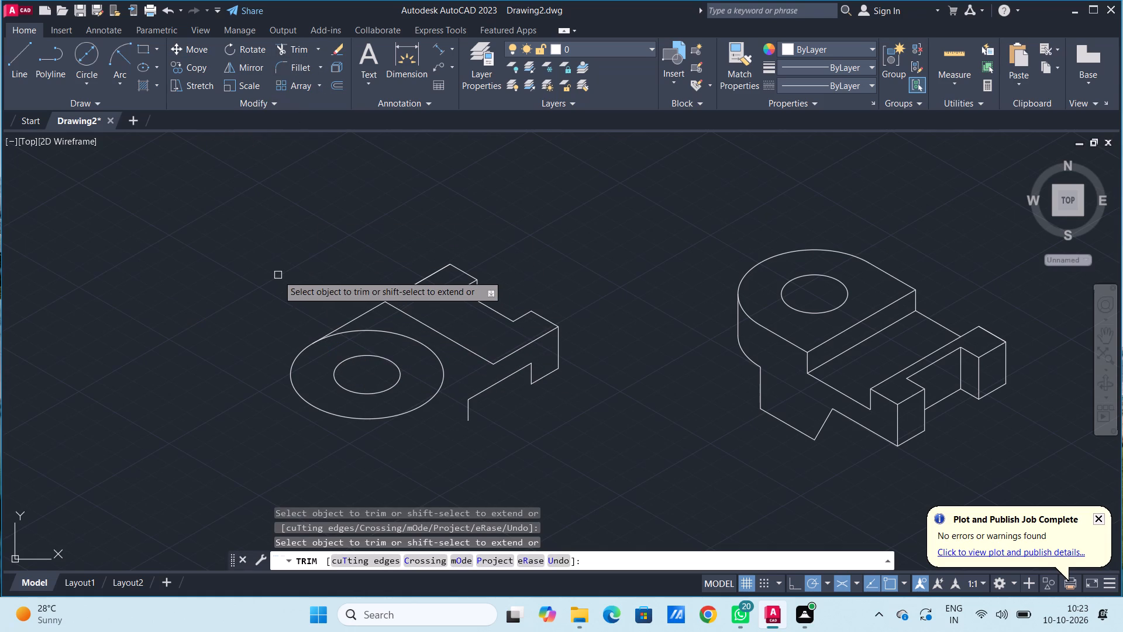
pyautogui.press('Escape')
pyautogui.press('Escape')
pyautogui.press('Escape')
pyautogui.press('Escape')
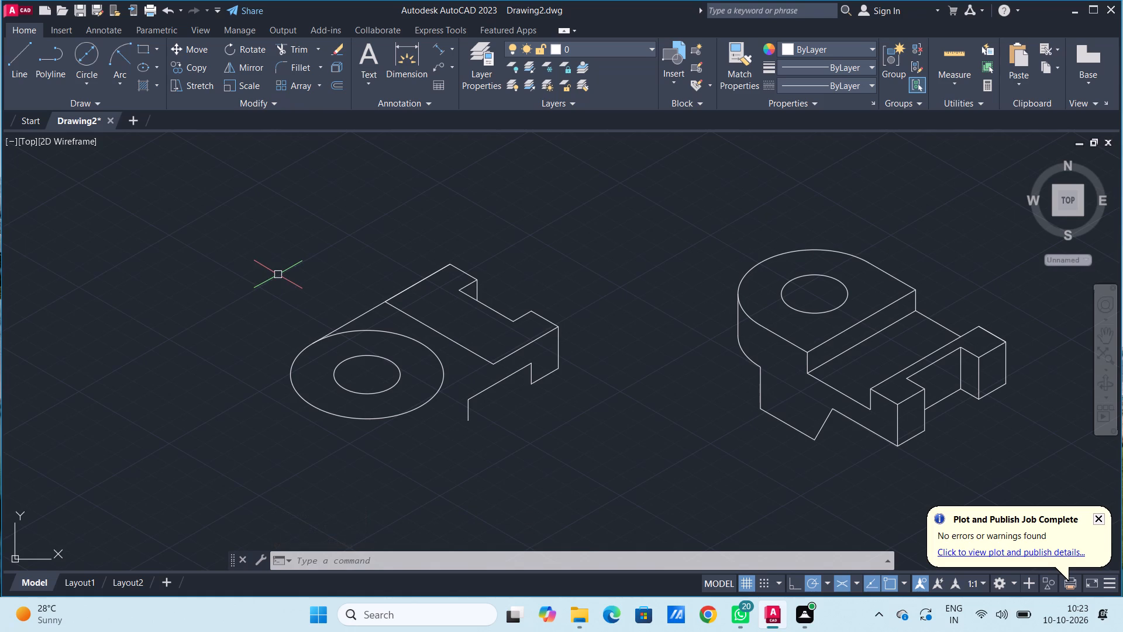
# Copy the large and small isocircles straight down by 20, using their shared centre as the base point.
pyautogui.scroll(-1, 278, 274)
pyautogui.scroll(1, 277, 274)
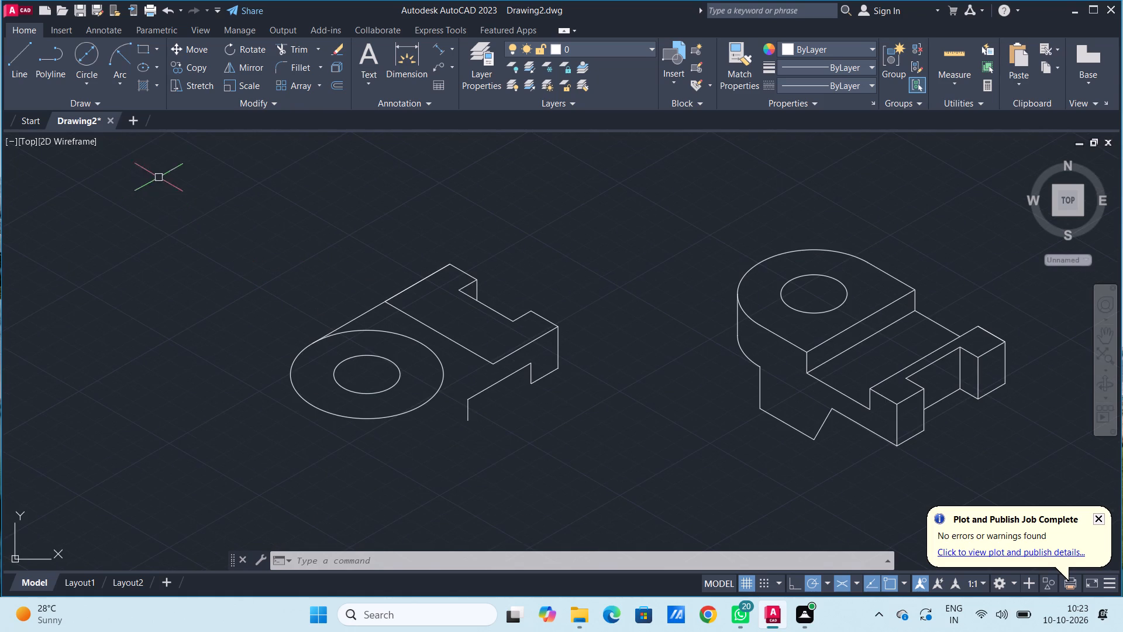
pyautogui.click(189, 68)
pyautogui.click(299, 351)
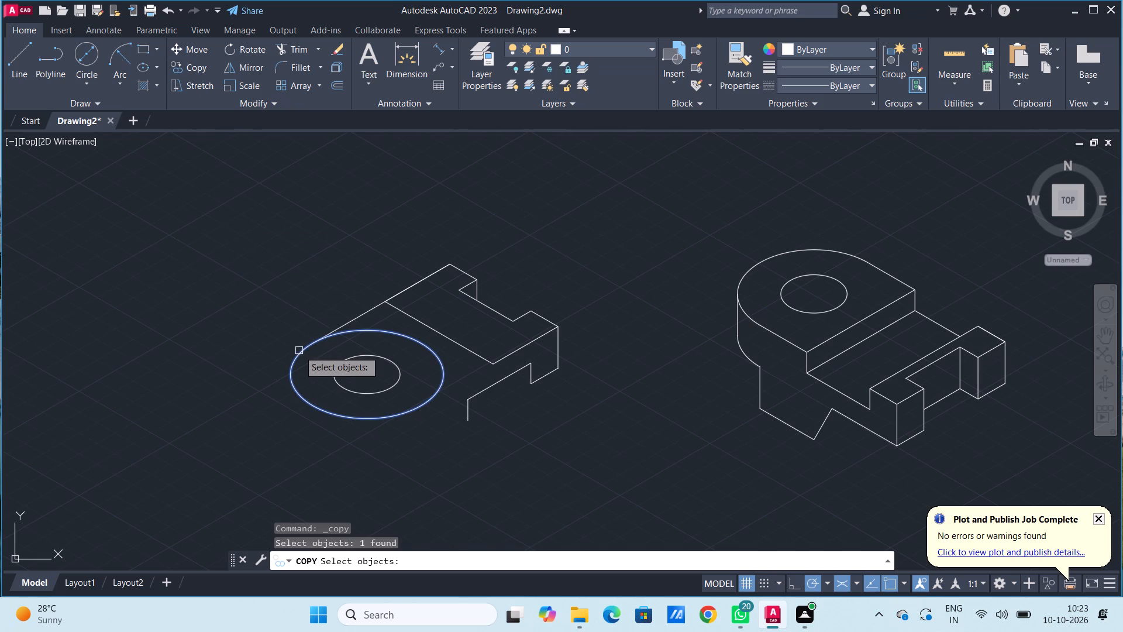
pyautogui.click(339, 366)
pyautogui.press('Return')
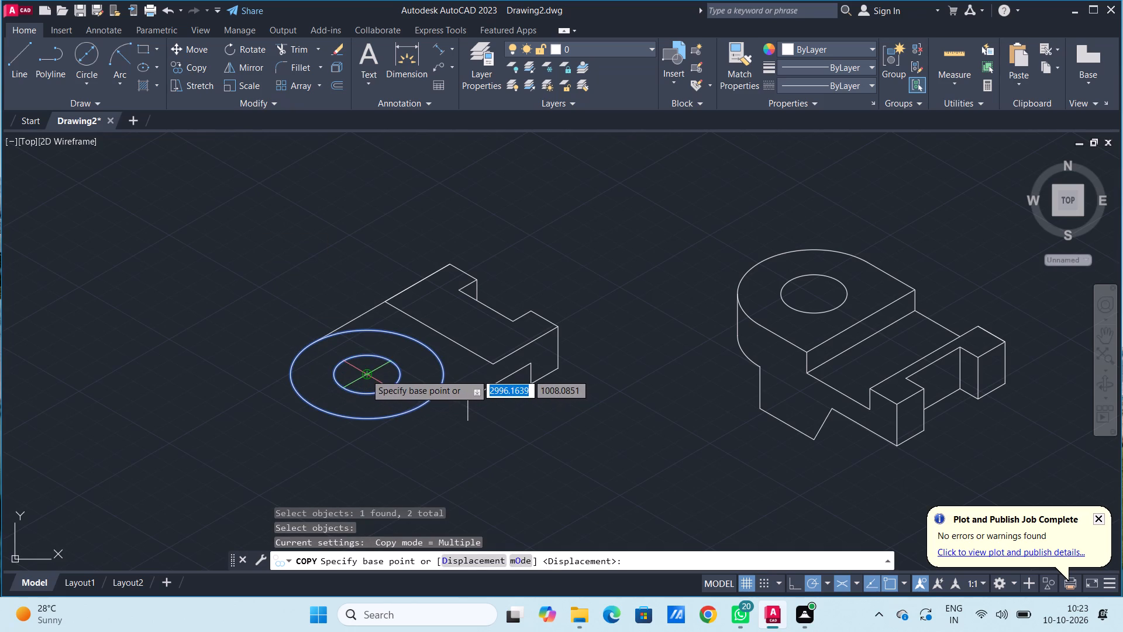
pyautogui.click(366, 374)
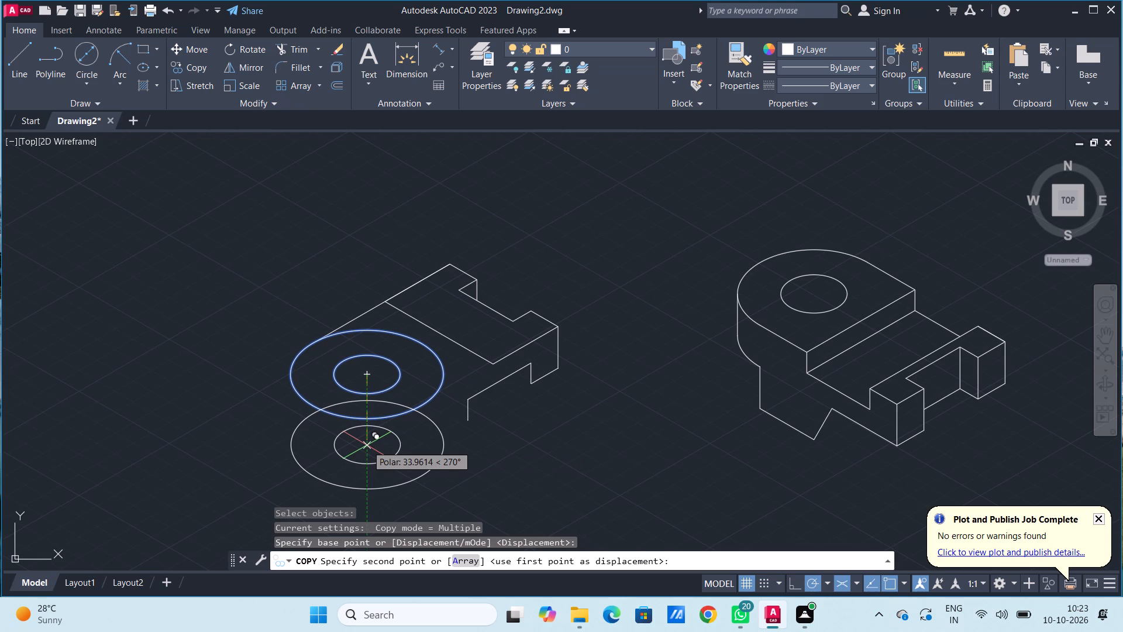
pyautogui.write('20')
pyautogui.press('Return')
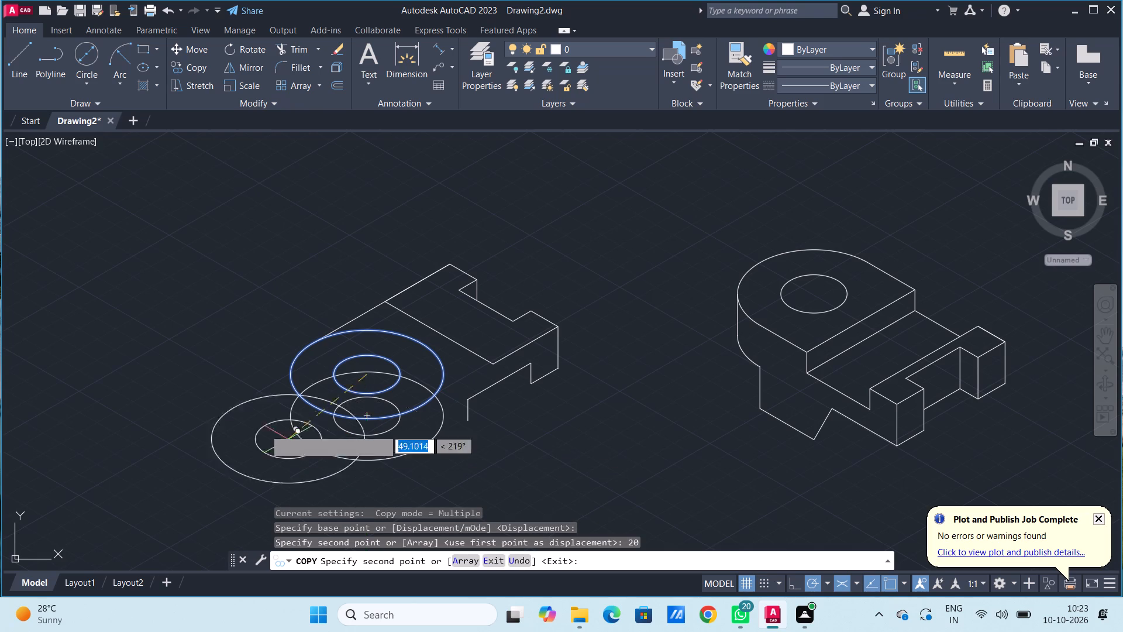
pyautogui.press('Escape')
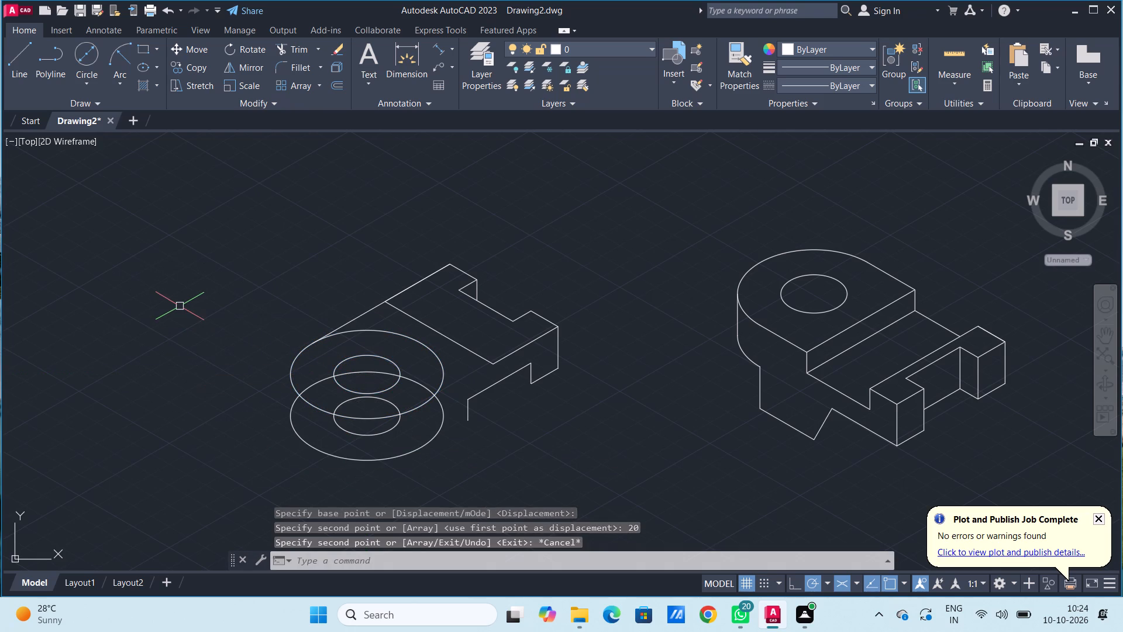
pyautogui.press('Escape')
pyautogui.press('Escape')
pyautogui.press('Escape')
pyautogui.press('Escape')
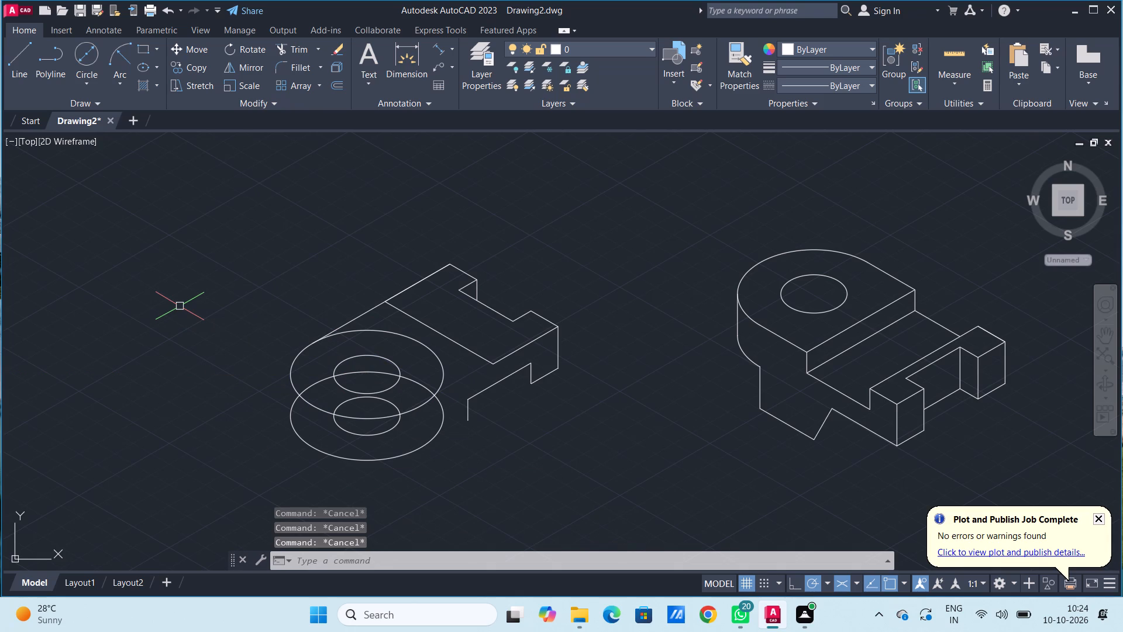
# Draw a vertical line joining the outer quadrant points of the upper and lower large isocircles.
pyautogui.scroll(1, 407, 449)
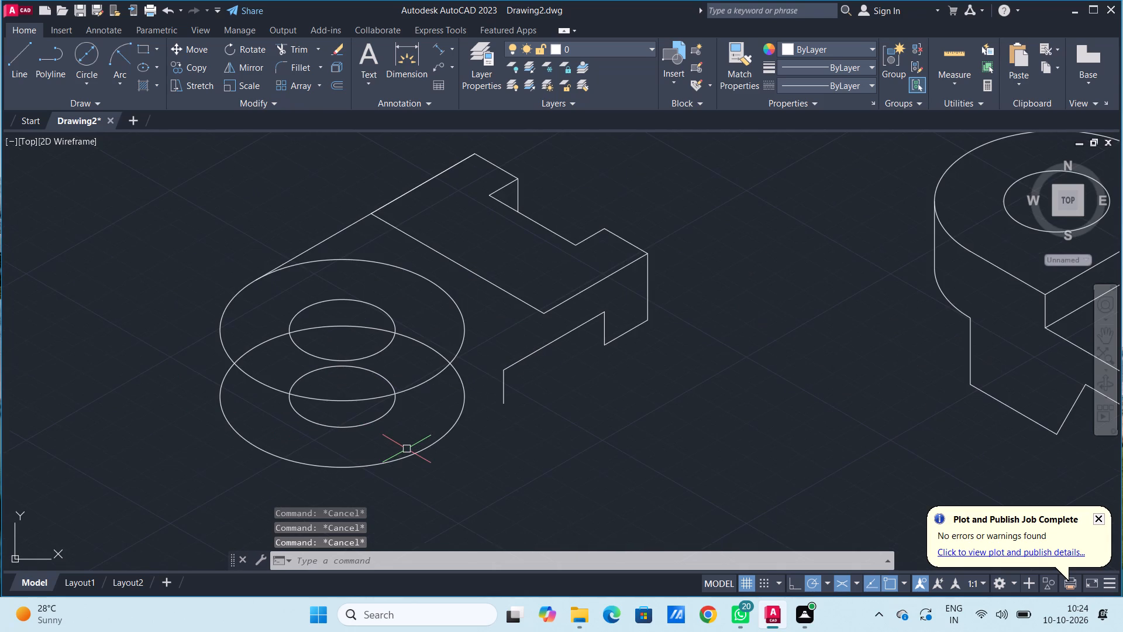
pyautogui.scroll(-1, 406, 448)
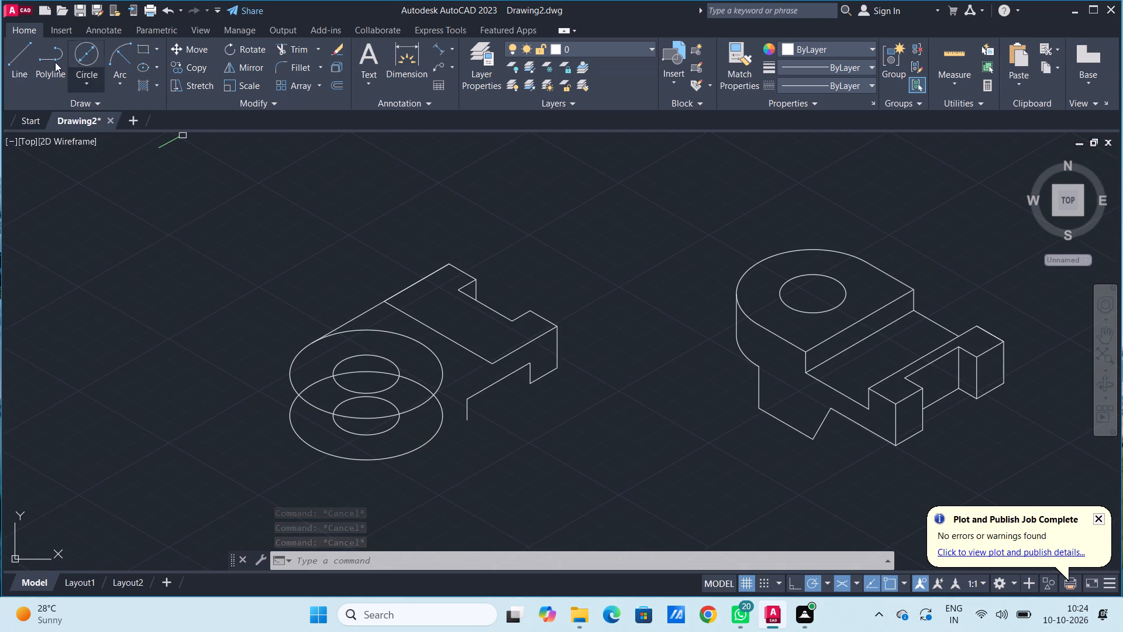
pyautogui.click(26, 65)
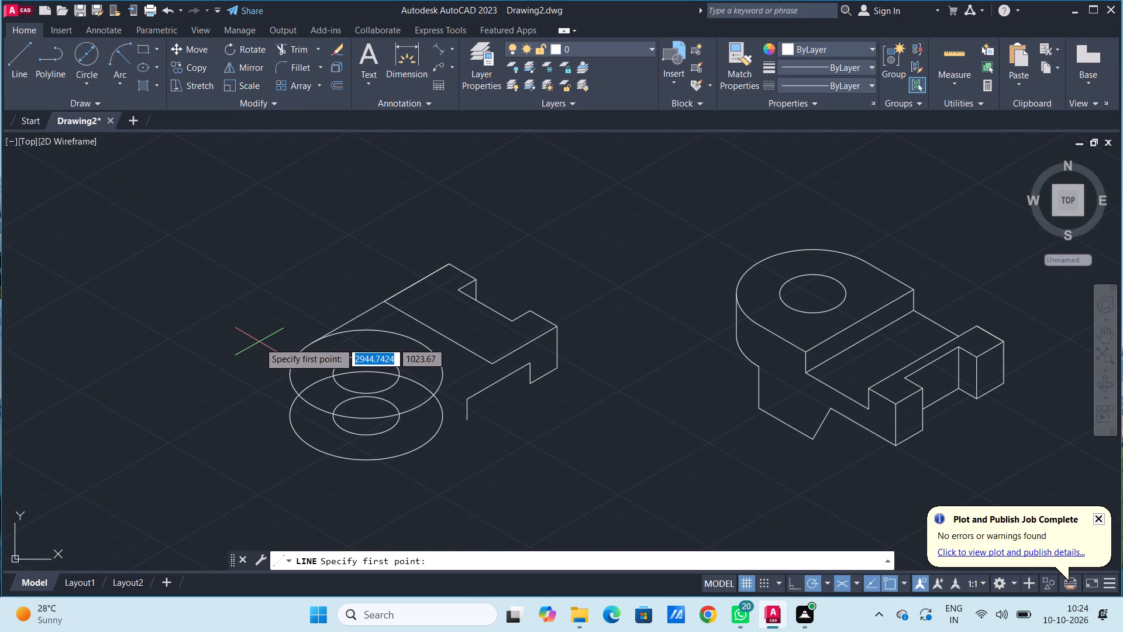
pyautogui.scroll(-1, 310, 442)
pyautogui.moveTo(342, 427); pyautogui.dragTo(420, 388, button='middle')
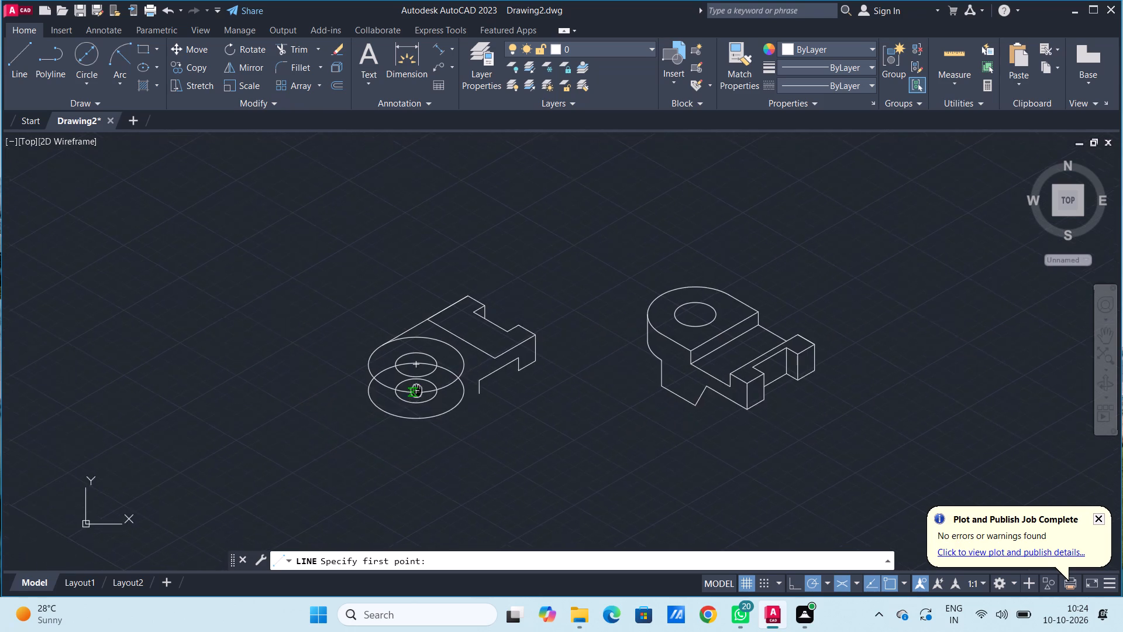
pyautogui.moveTo(420, 388); pyautogui.dragTo(451, 372, button='middle')
pyautogui.scroll(-2, 449, 367)
pyautogui.scroll(2, 449, 367)
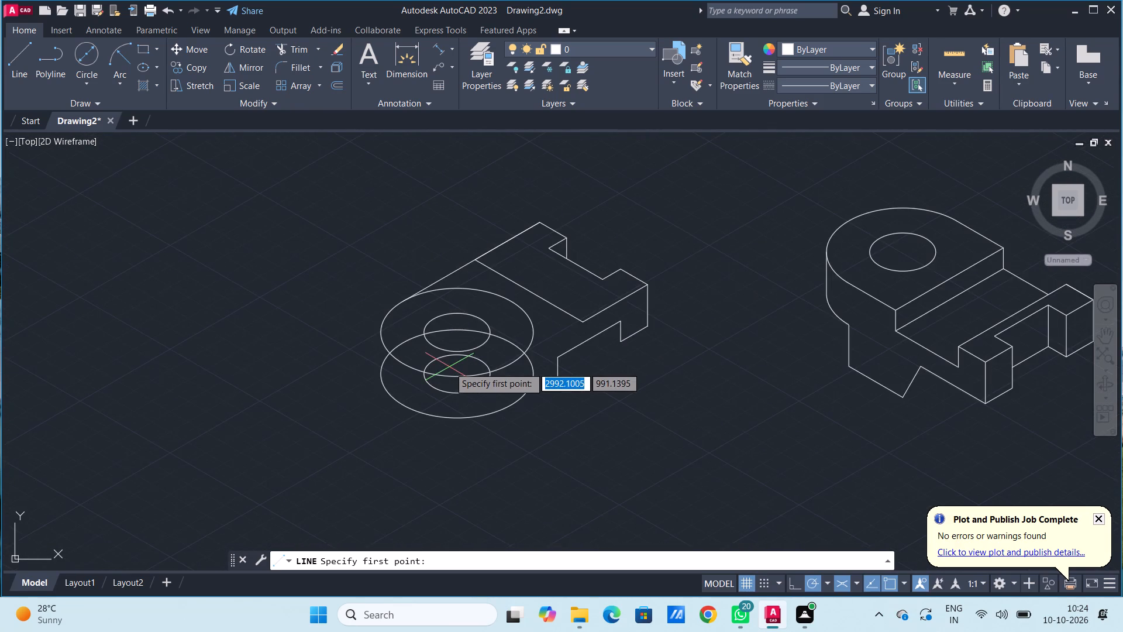
pyautogui.scroll(2, 449, 367)
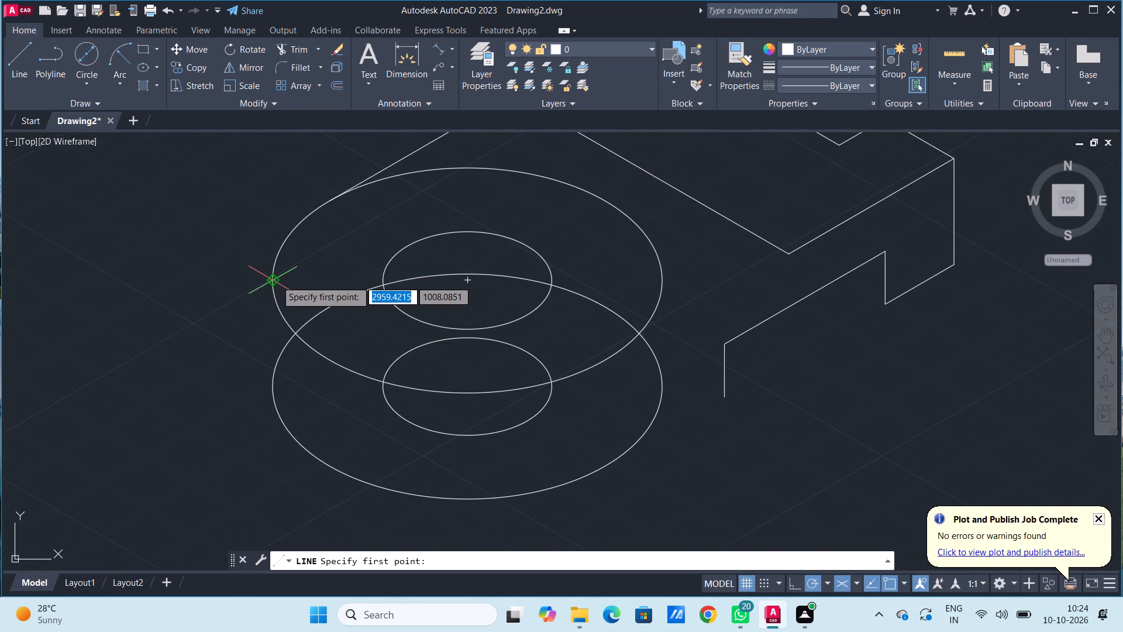
pyautogui.click(276, 280)
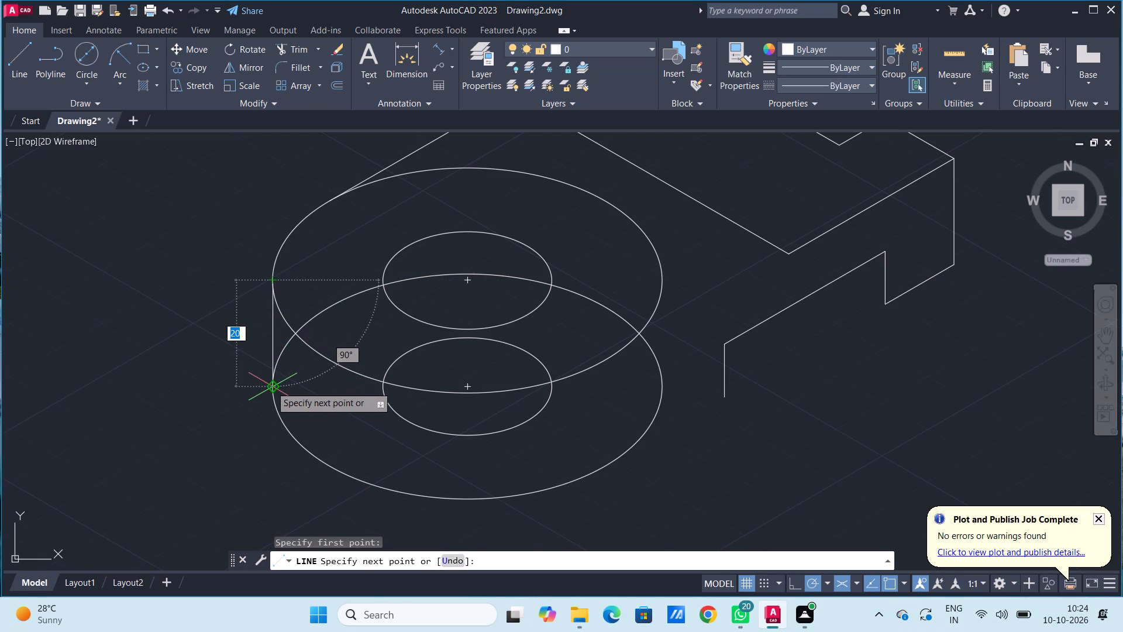
pyautogui.click(271, 386)
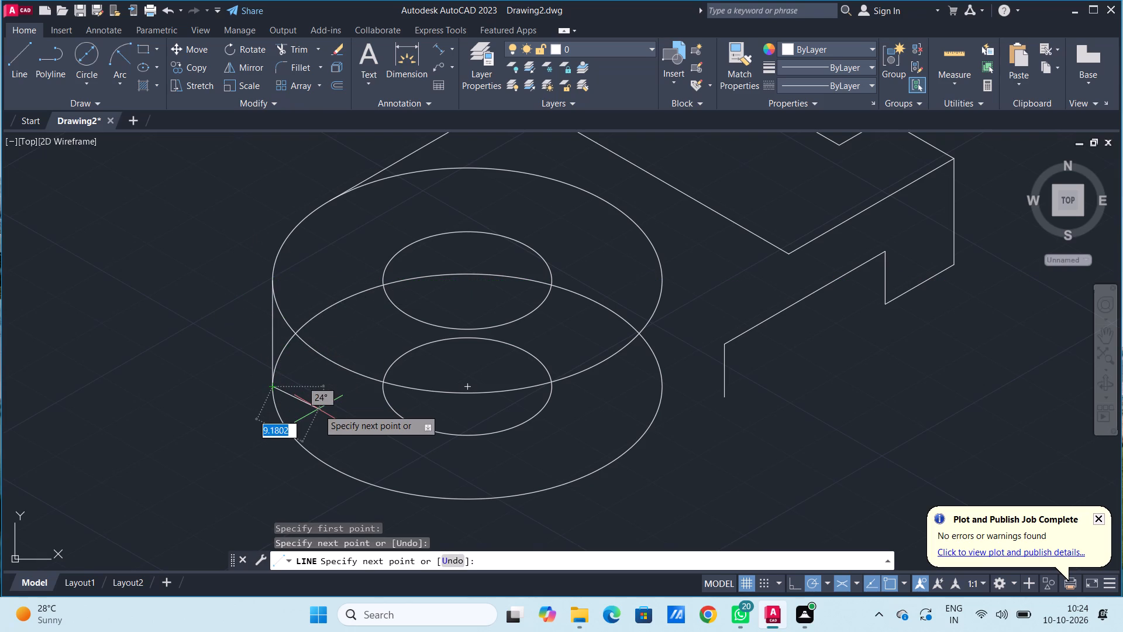
pyautogui.press('space')
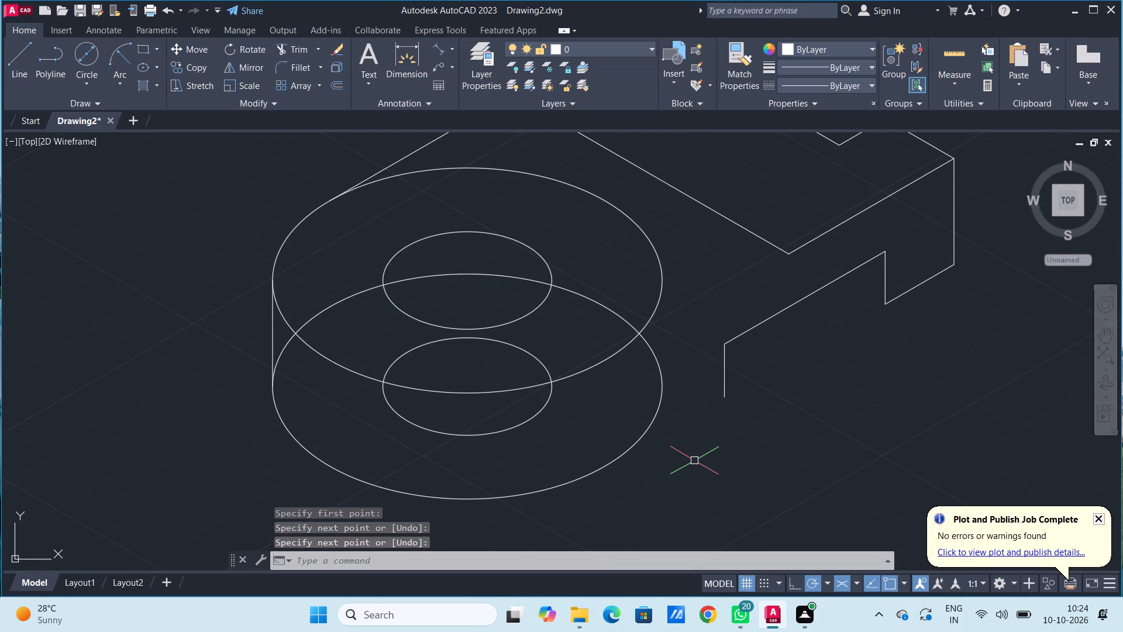
# Draw connected lines from the rounded end's tangent point: 20 up, 30 at 30°, 60 at 330°, 30 at 210°, and about 29 straight down.
pyautogui.scroll(3, 552, 373)
pyautogui.scroll(-3, 544, 360)
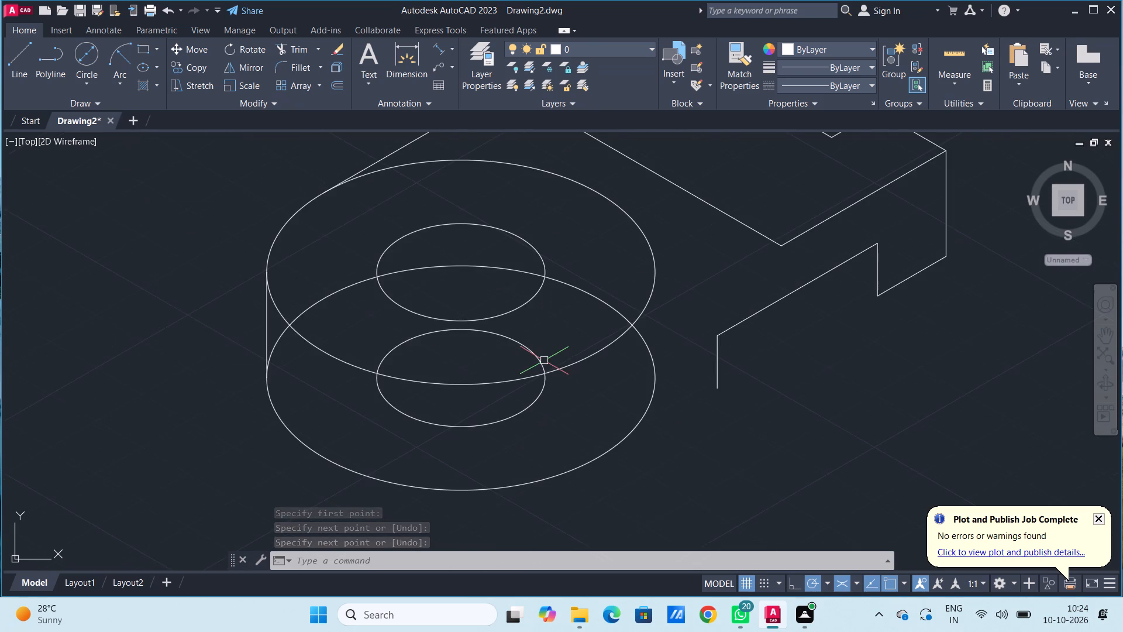
pyautogui.scroll(-2, 540, 293)
pyautogui.moveTo(456, 203); pyautogui.dragTo(454, 224, button='middle')
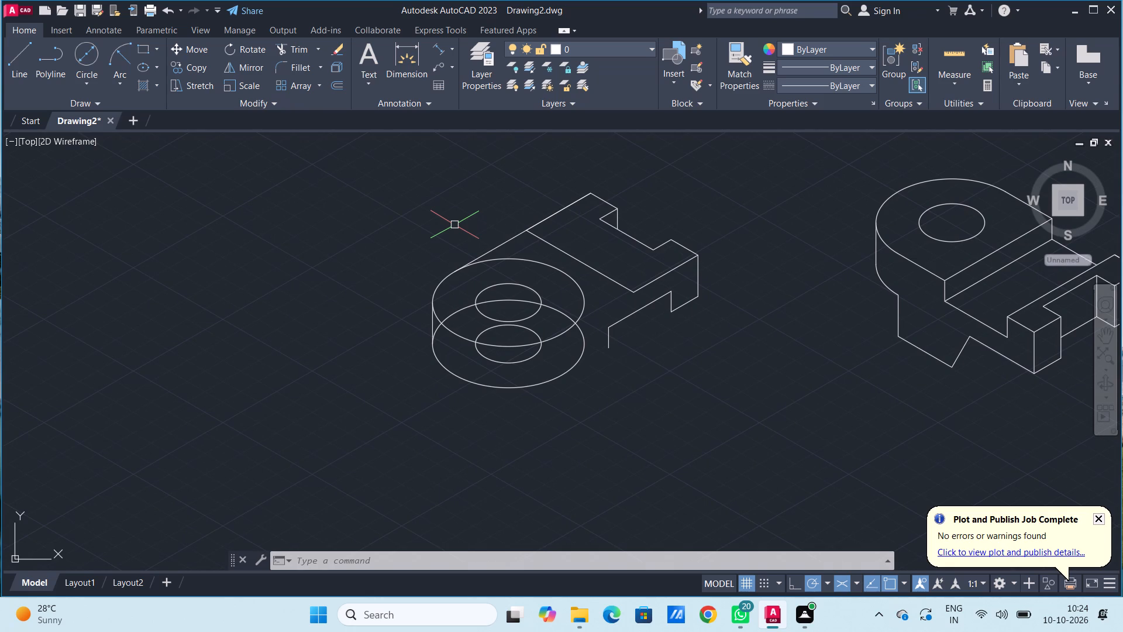
pyautogui.click(25, 64)
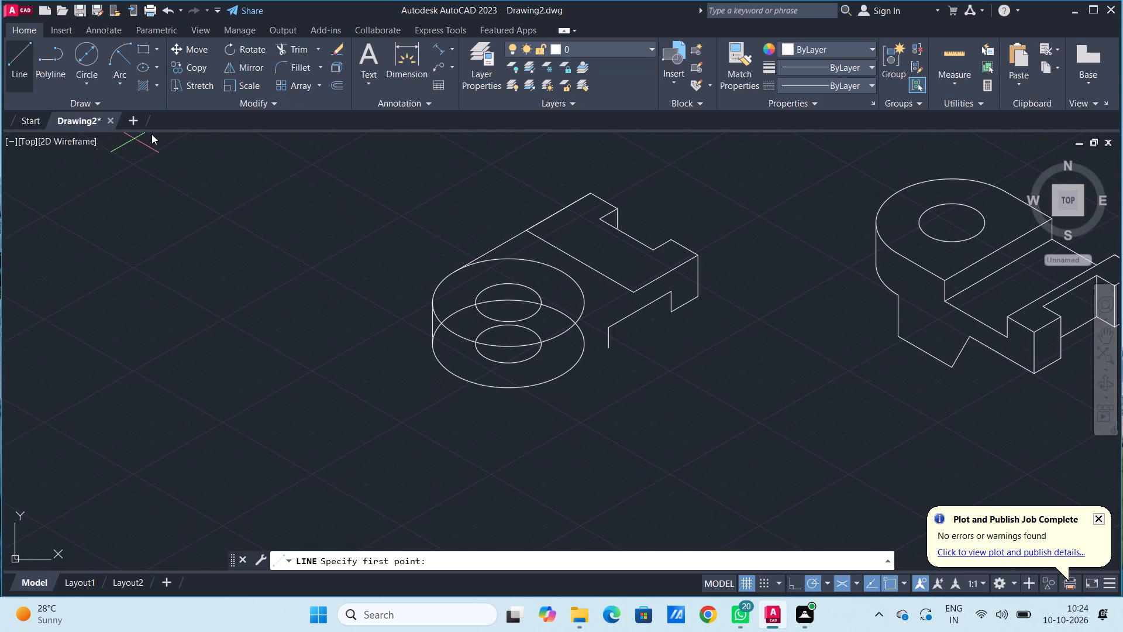
pyautogui.click(457, 272)
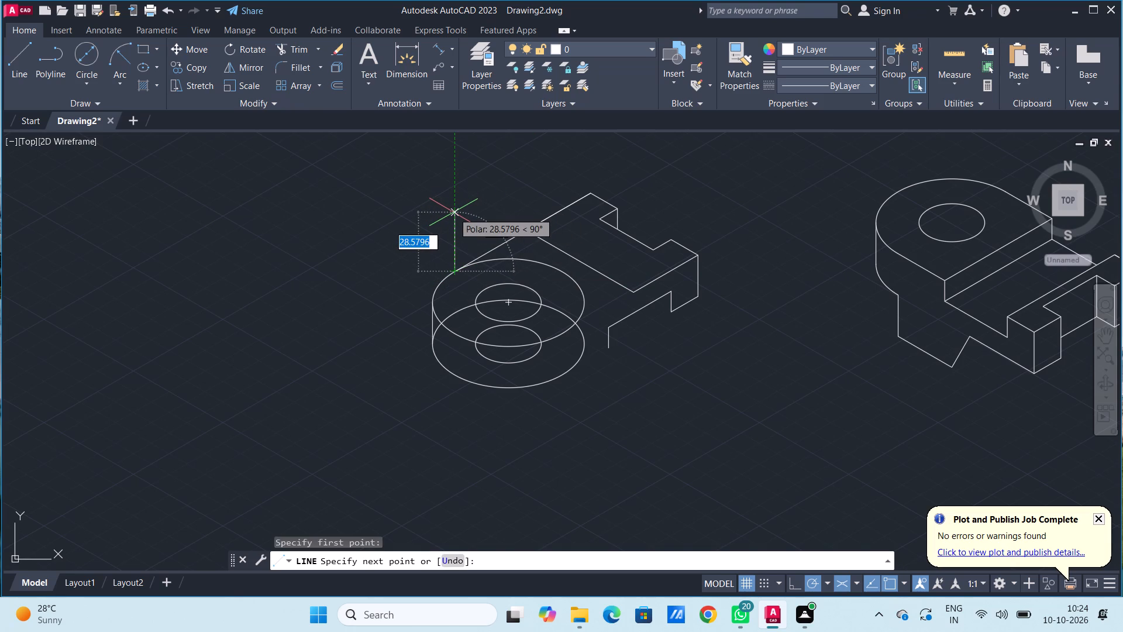
pyautogui.write('20')
pyautogui.press('Return')
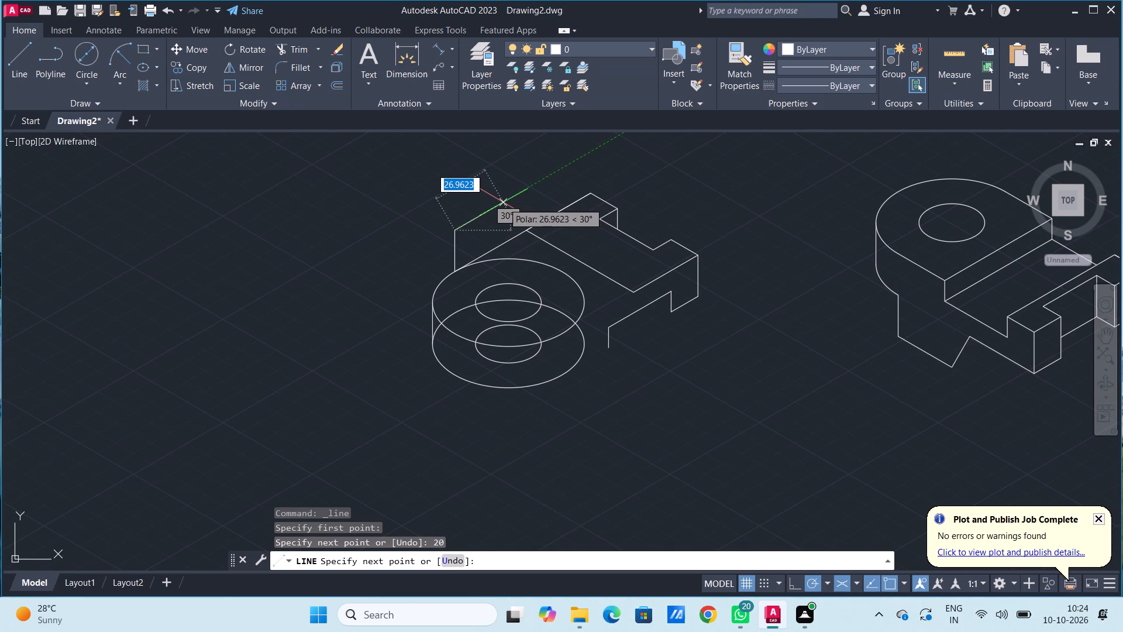
pyautogui.write('30')
pyautogui.press('Return')
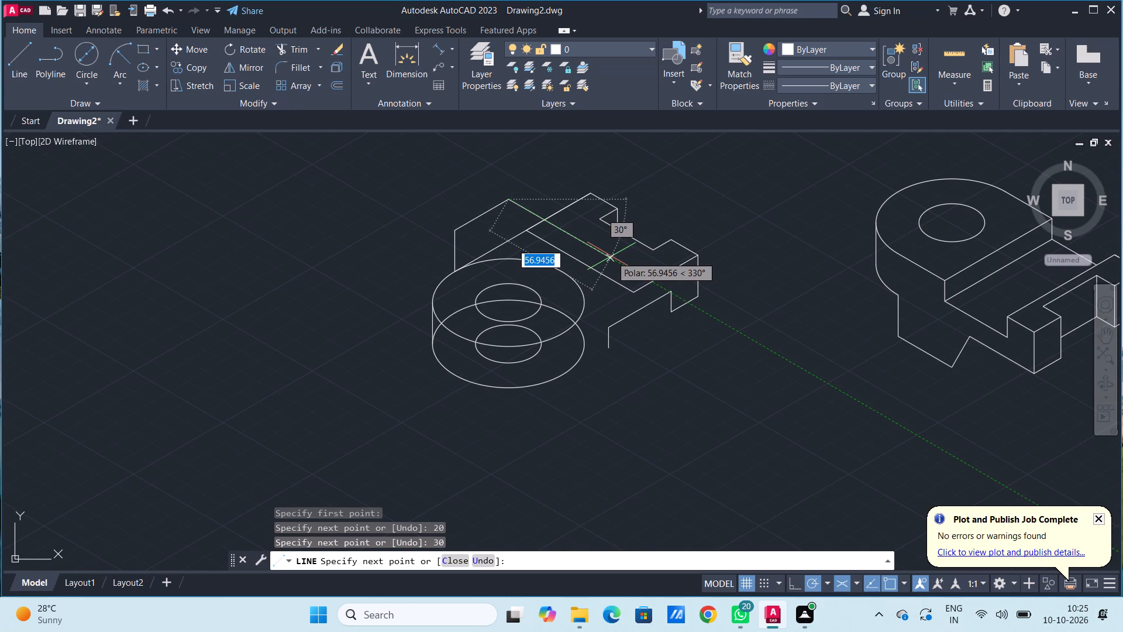
pyautogui.write('60')
pyautogui.press('Return')
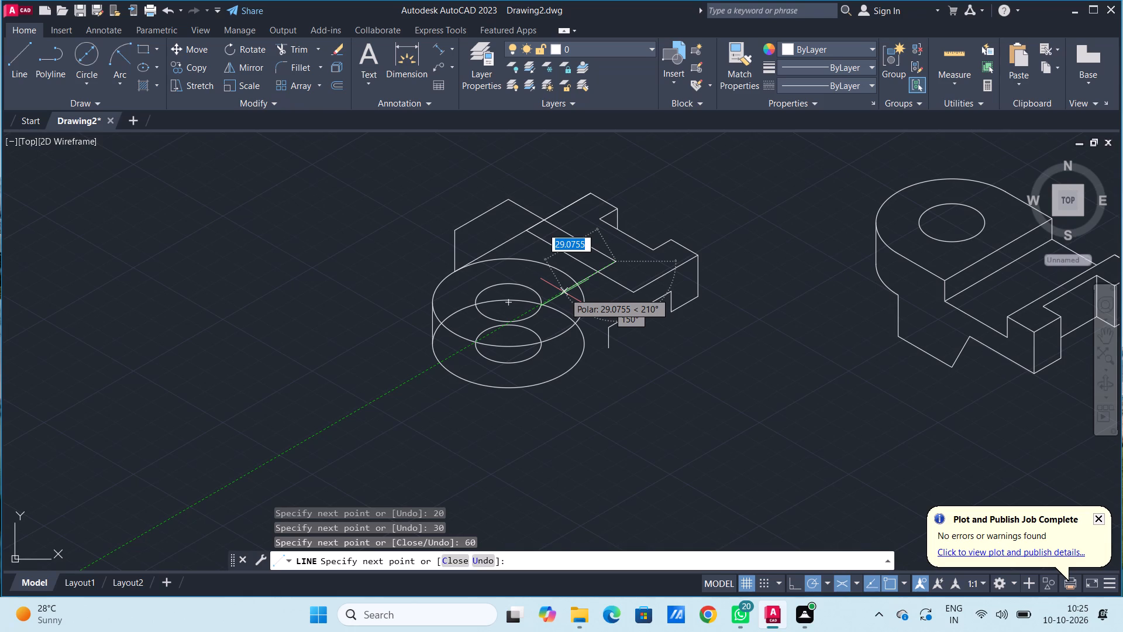
pyautogui.write('30')
pyautogui.press('Return')
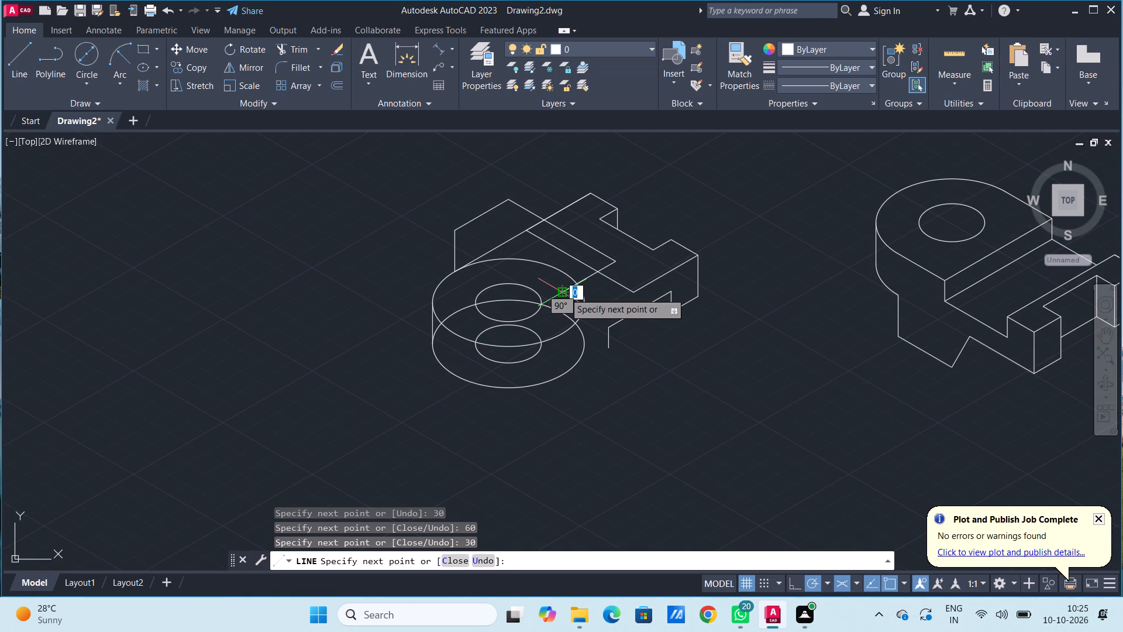
pyautogui.click(563, 352)
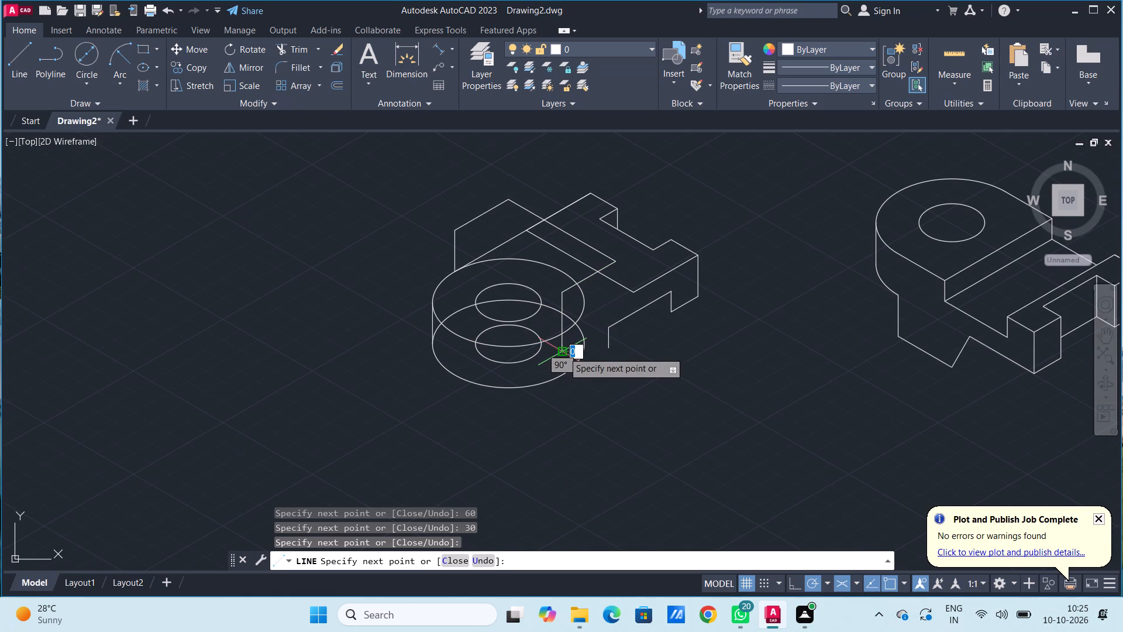
pyautogui.press('Escape')
pyautogui.press('Escape')
pyautogui.press('Escape')
pyautogui.press('Escape')
pyautogui.press('Escape')
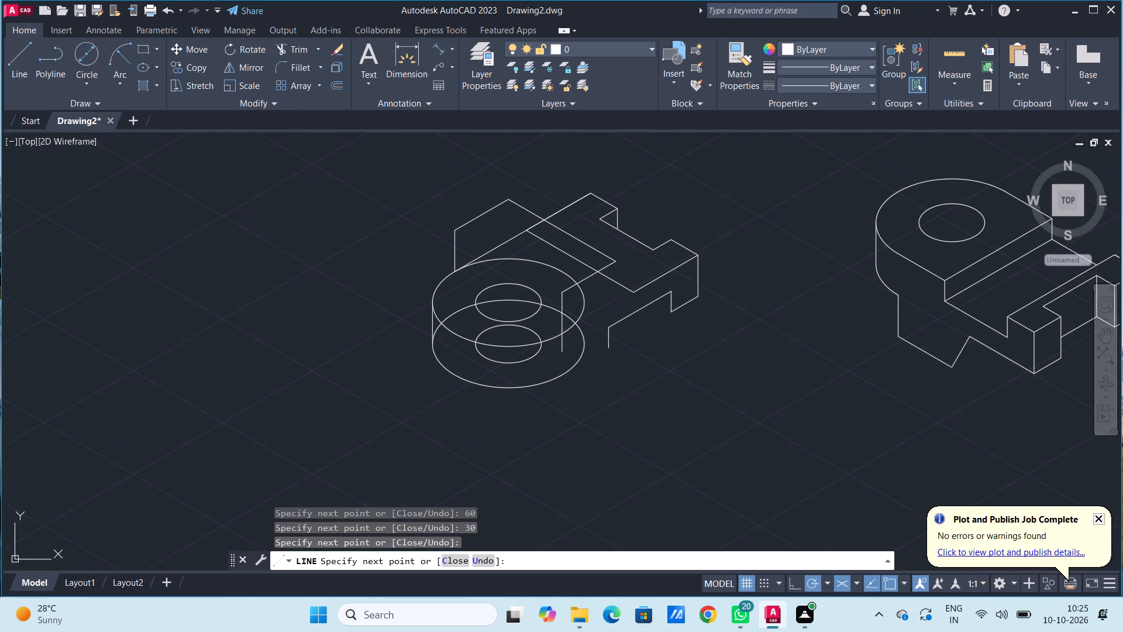
# Trim the last vertical line's end below the upper large isocircle, that isocircle's back arc, and the long edge crossing the raised block's outline.
pyautogui.click(291, 48)
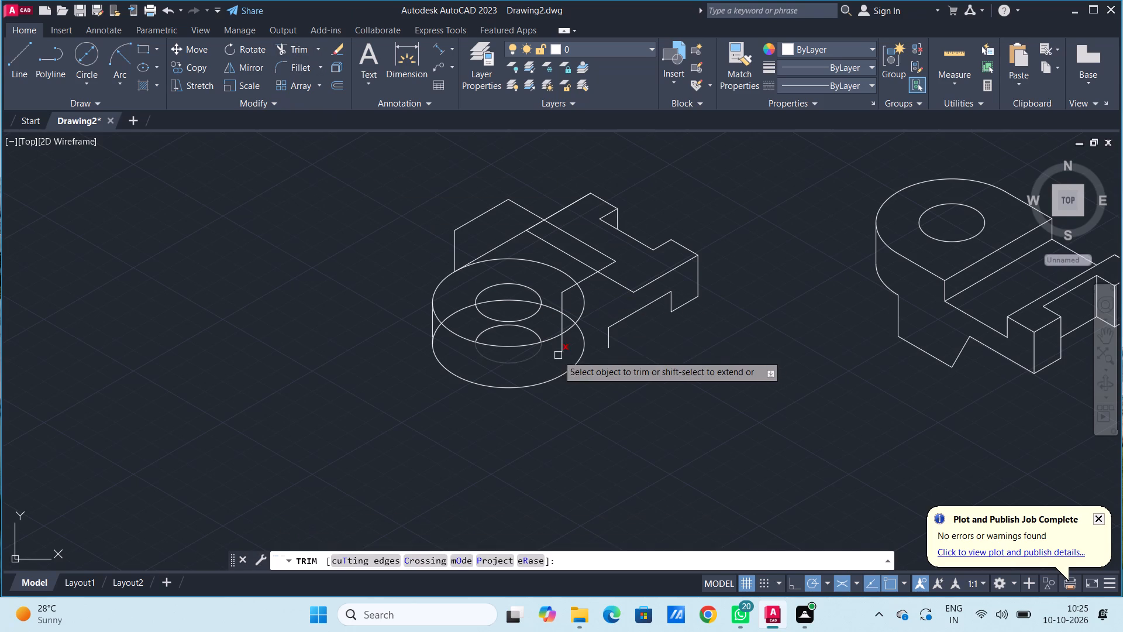
pyautogui.click(561, 349)
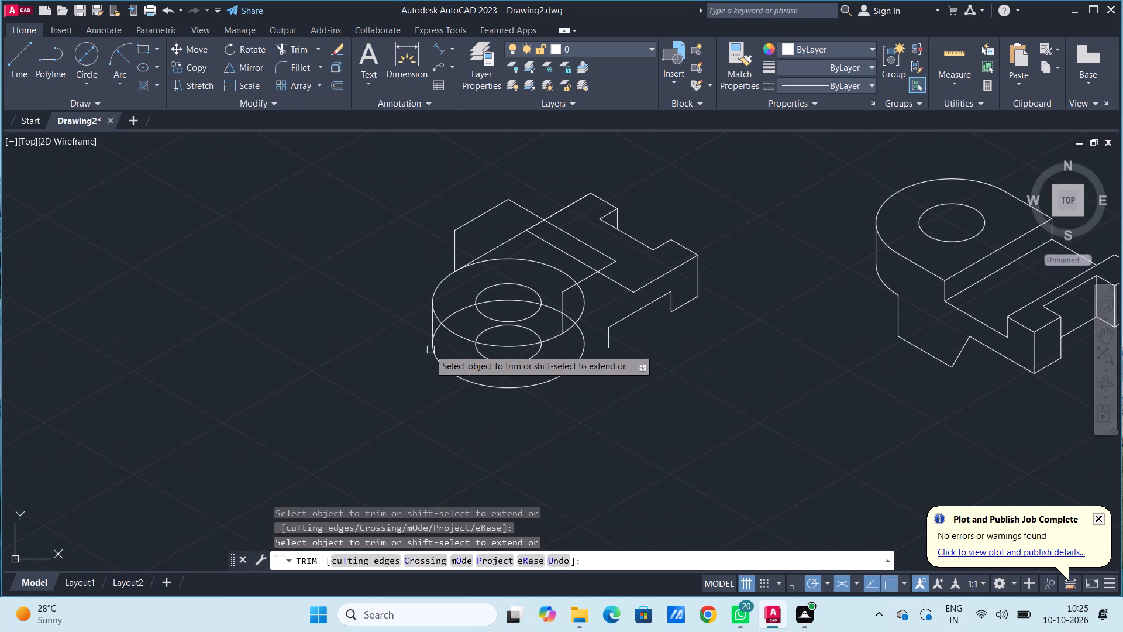
pyautogui.click(515, 262)
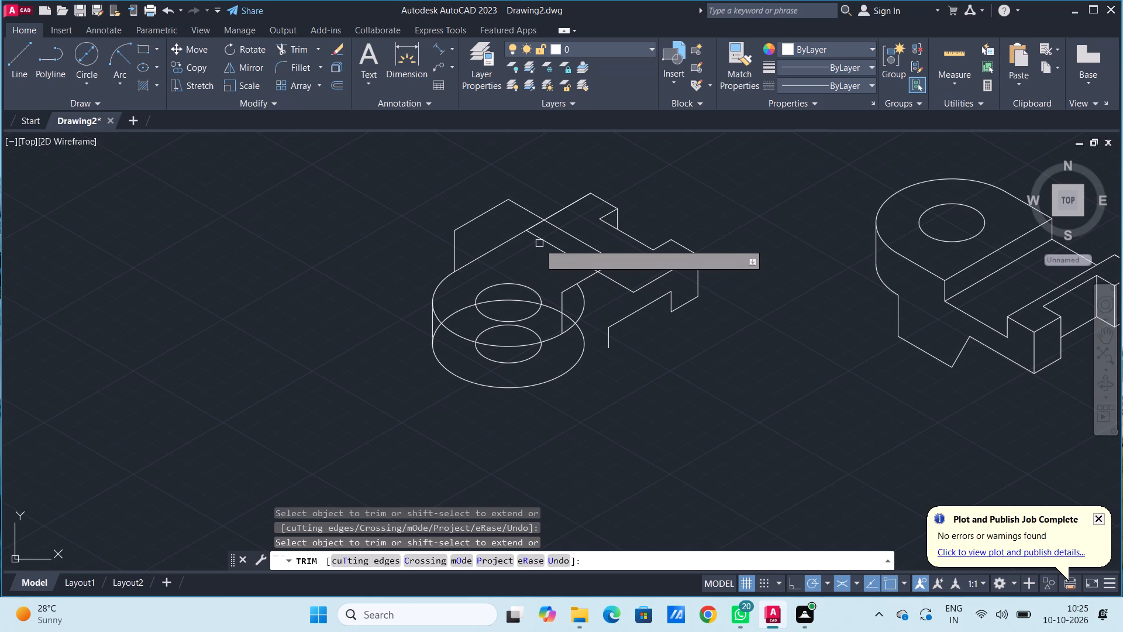
pyautogui.click(540, 242)
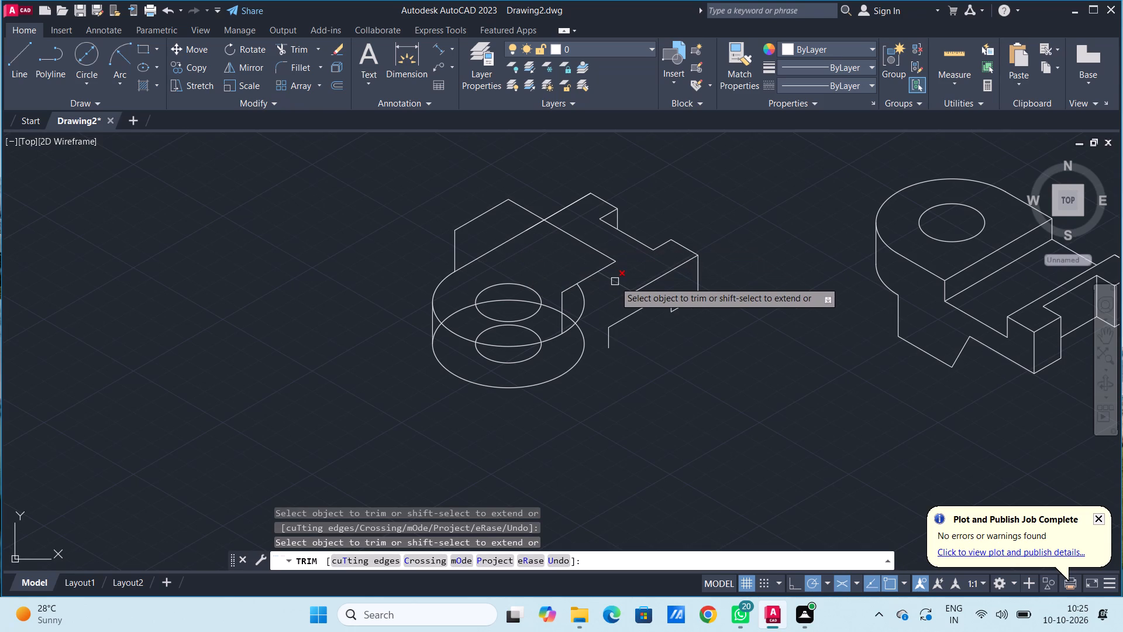
pyautogui.click(615, 281)
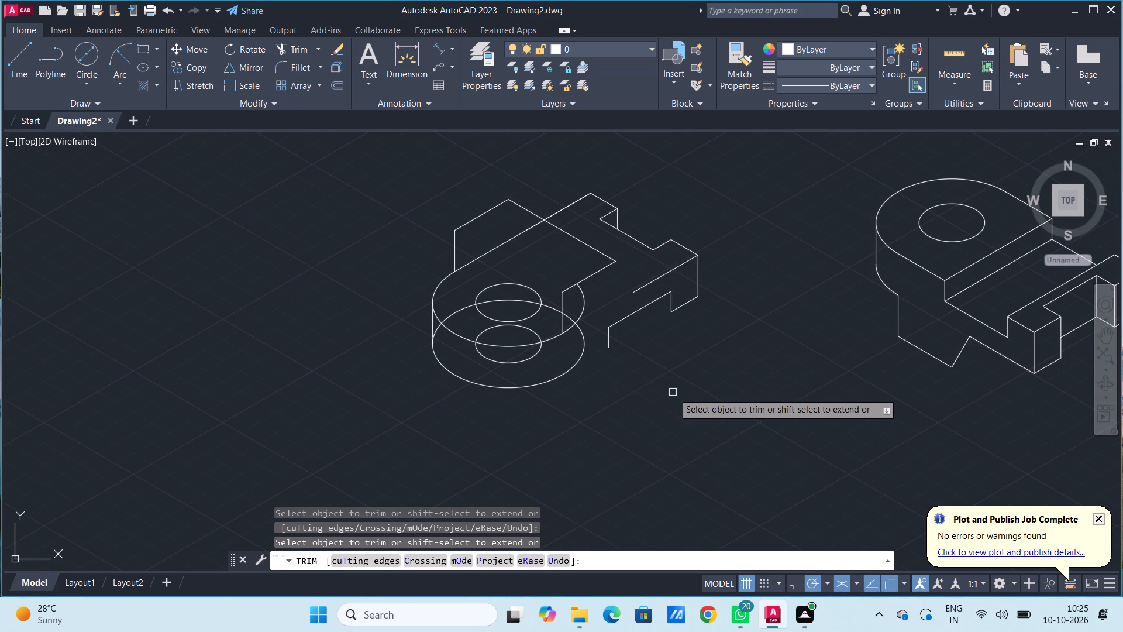
pyautogui.press('Escape')
pyautogui.press('Escape')
pyautogui.press('Escape')
pyautogui.press('Escape')
pyautogui.press('Escape')
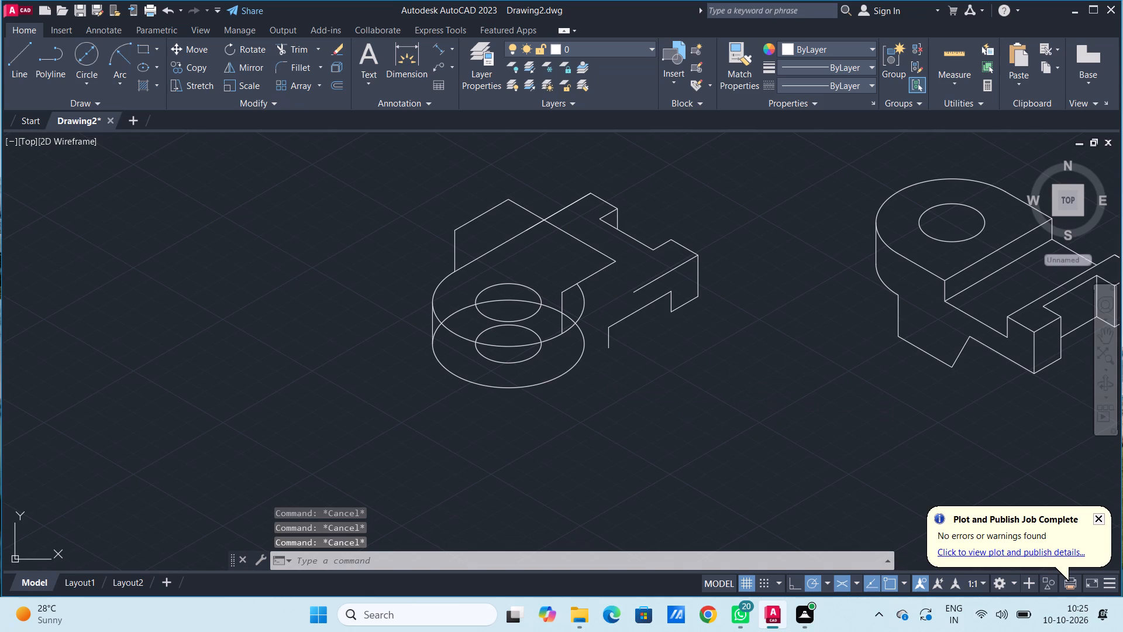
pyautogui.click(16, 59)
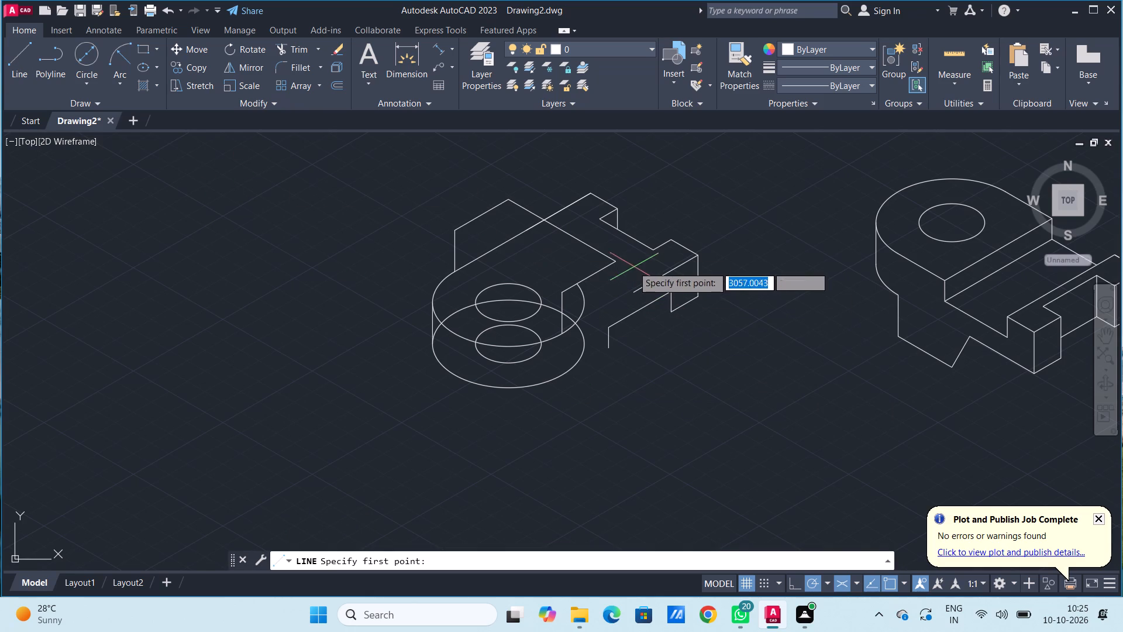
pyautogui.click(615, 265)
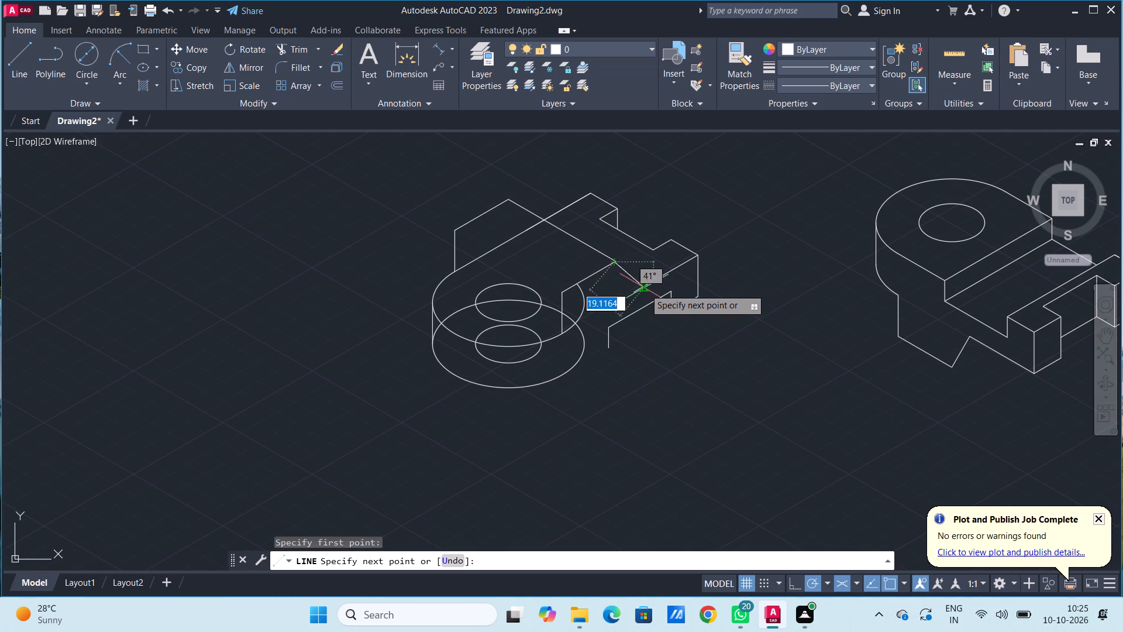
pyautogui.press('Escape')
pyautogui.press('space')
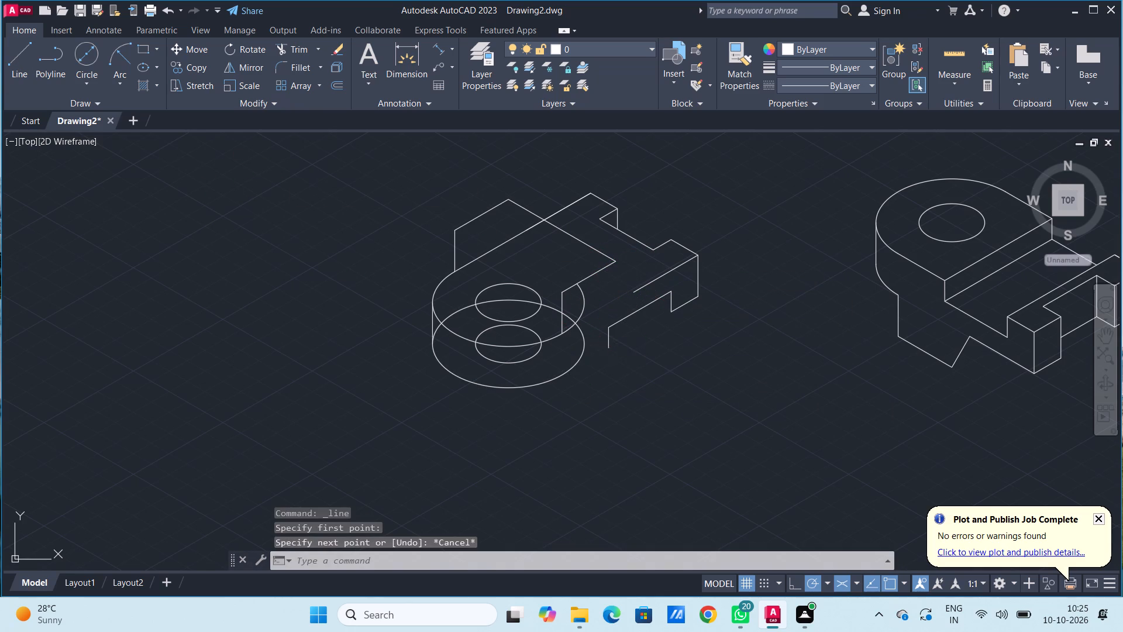
# Draw a line joining the open inner end of the notch edge to the raised block's nearest top corner.
pyautogui.click(635, 293)
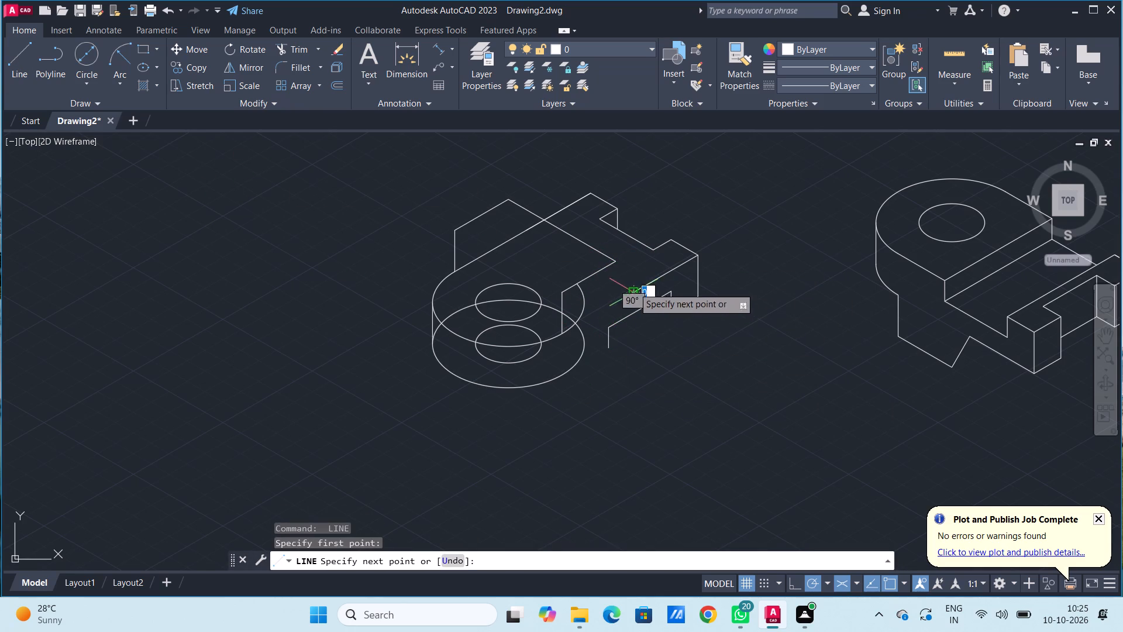
pyautogui.click(616, 261)
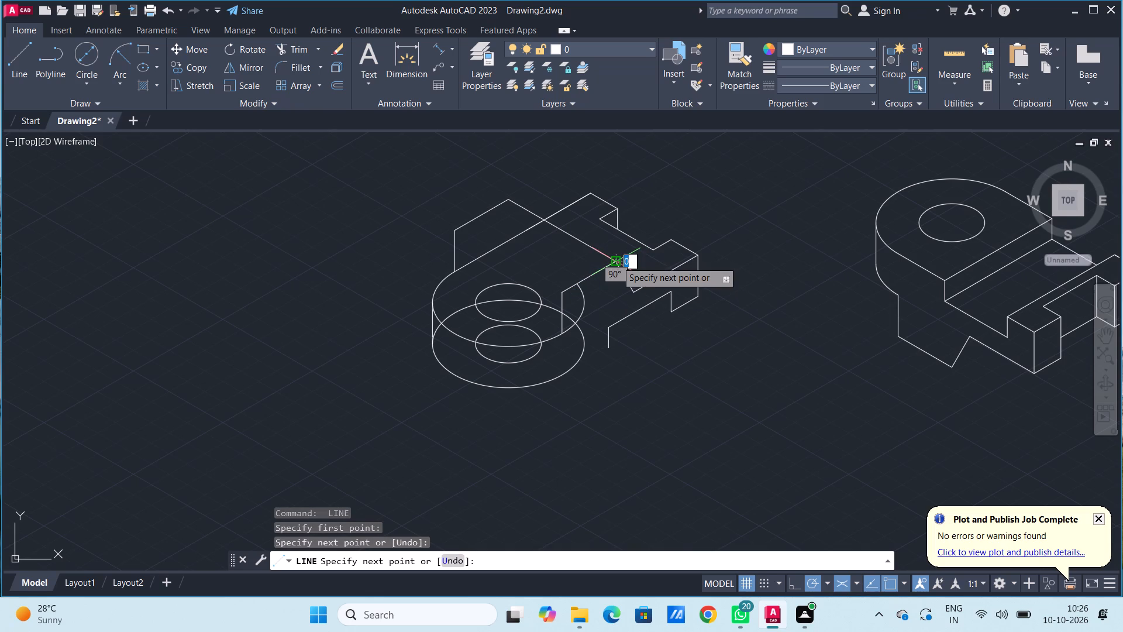
pyautogui.press('Escape')
pyautogui.press('Escape')
pyautogui.press('Escape')
pyautogui.press('Escape')
pyautogui.press('Escape')
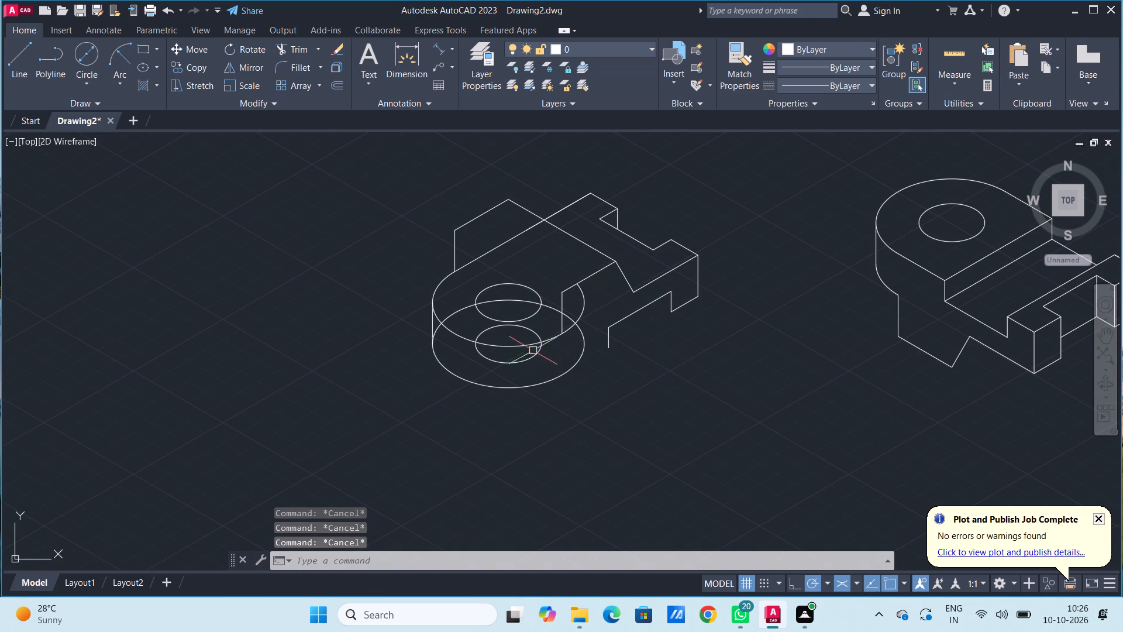
# Trim the remaining arc of the upper large isocircle lying beyond the raised block's vertical edge.
pyautogui.click(287, 51)
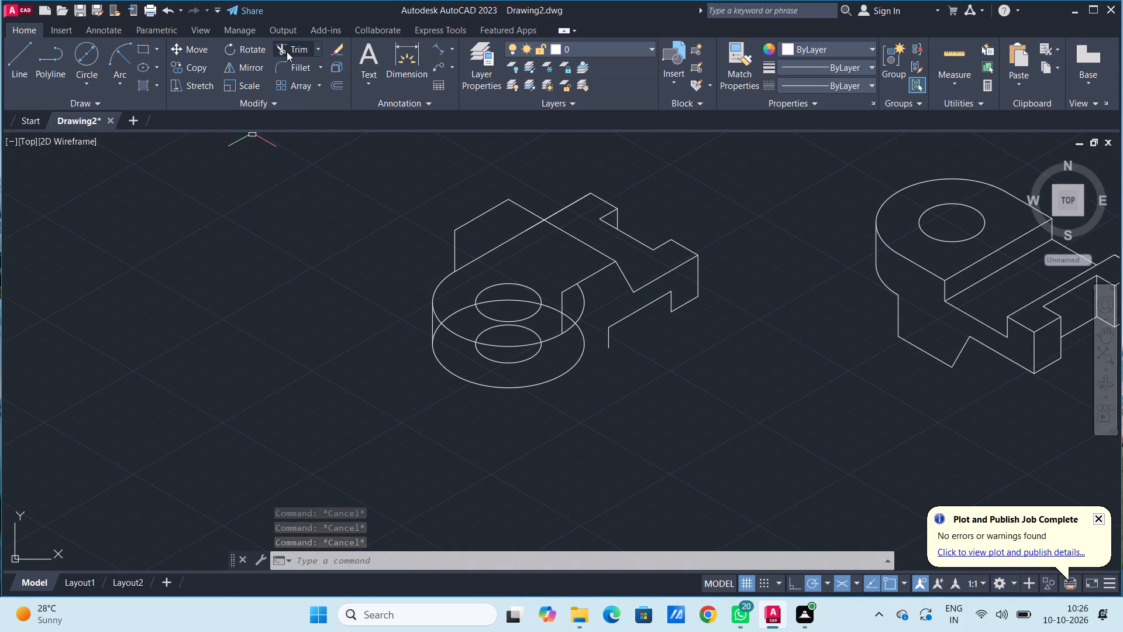
pyautogui.click(584, 301)
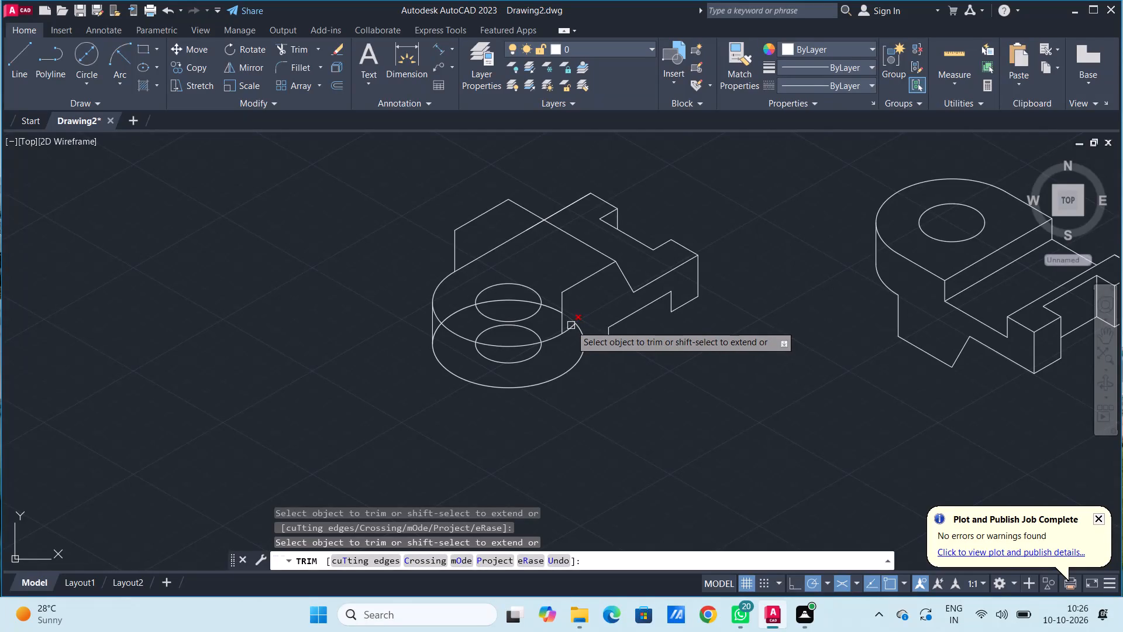
pyautogui.click(567, 328)
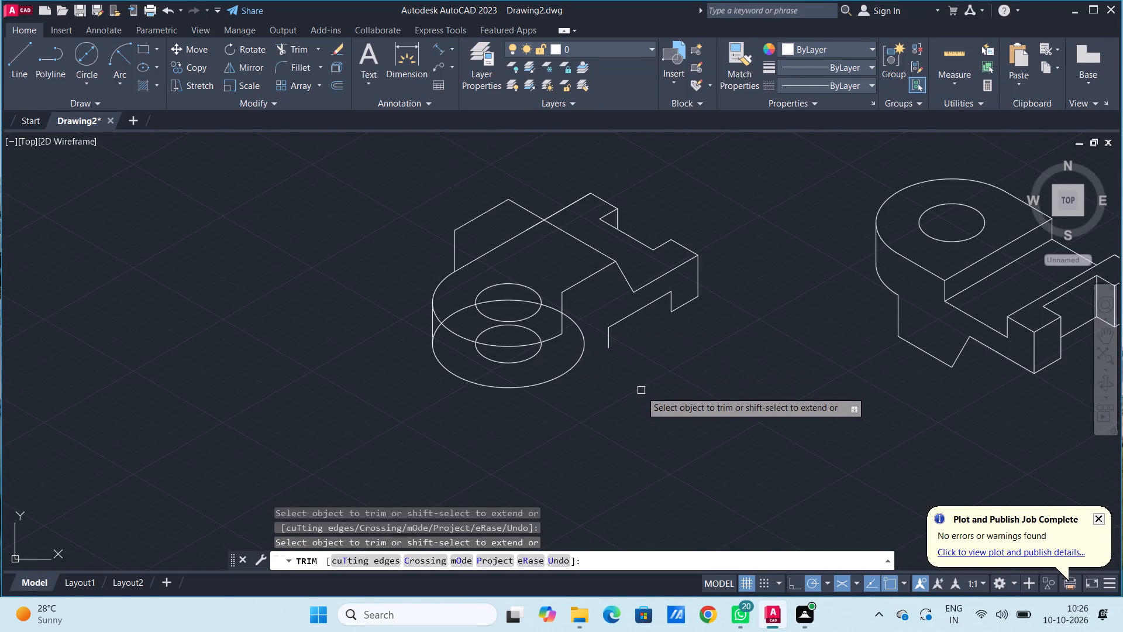
pyautogui.press('Escape')
pyautogui.press('Escape')
pyautogui.press('Escape')
pyautogui.press('Escape')
pyautogui.press('Escape')
pyautogui.press('Escape')
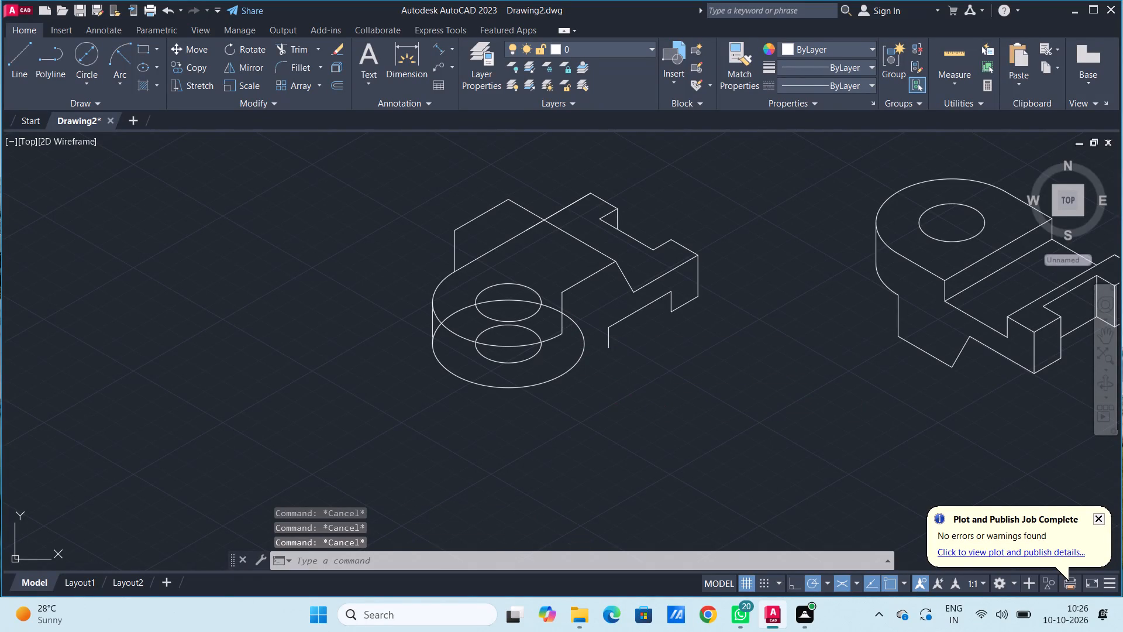
# Erase the lower small isocircle.
pyautogui.click(515, 363)
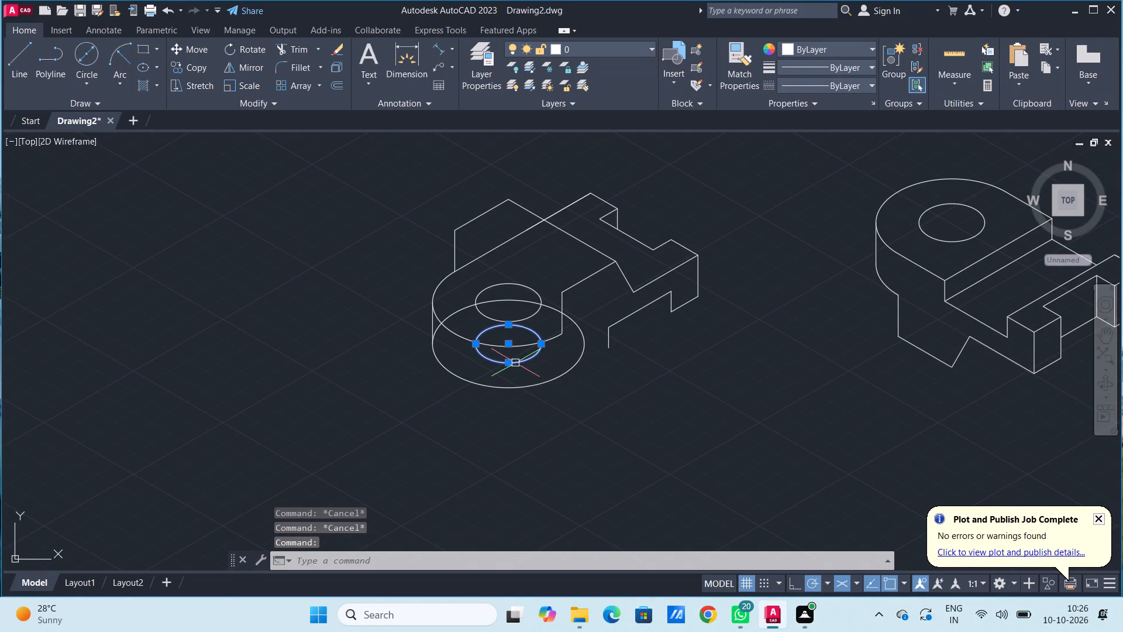
pyautogui.press('Delete')
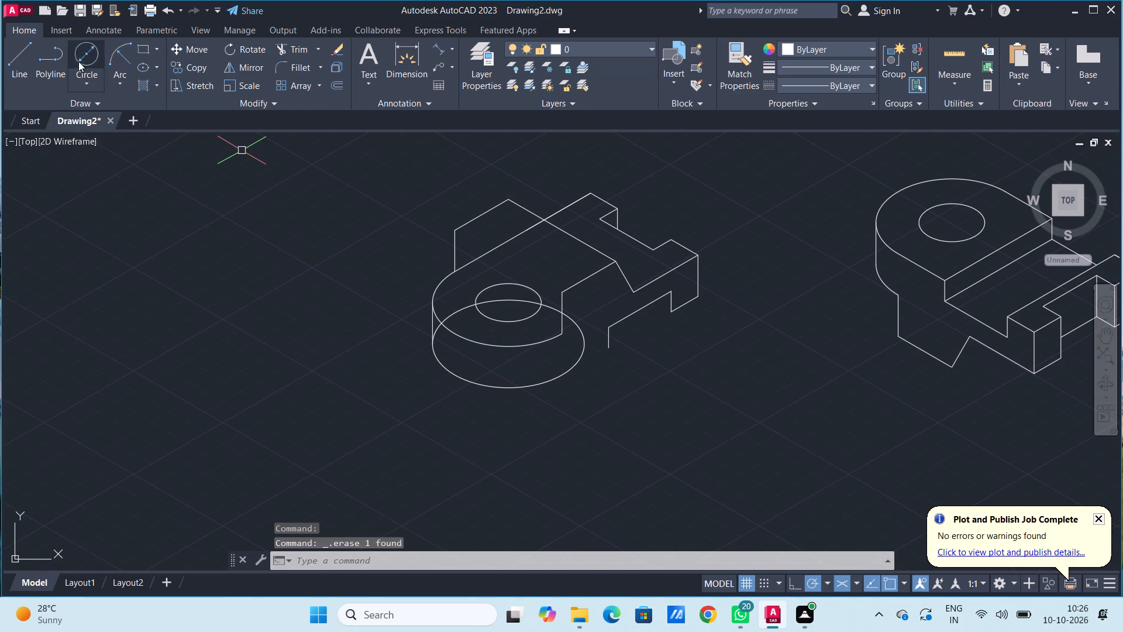
# Start the recess outline with lines from the raised block's lower back corner at the rounded end: 10 at 330° and 20 straight up.
pyautogui.click(27, 65)
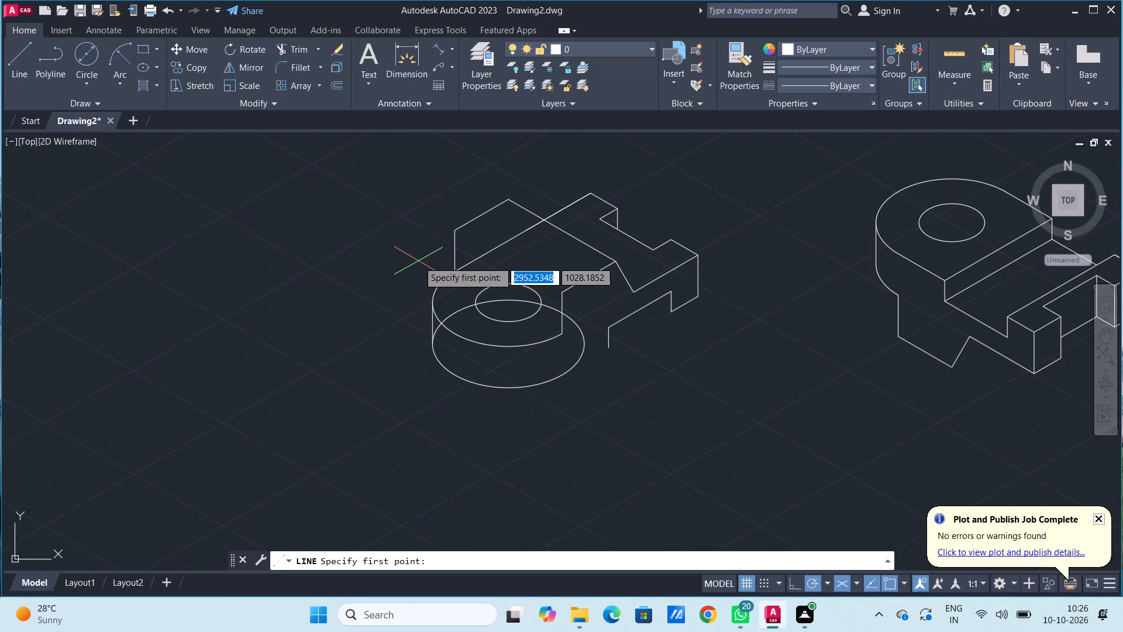
pyautogui.click(454, 270)
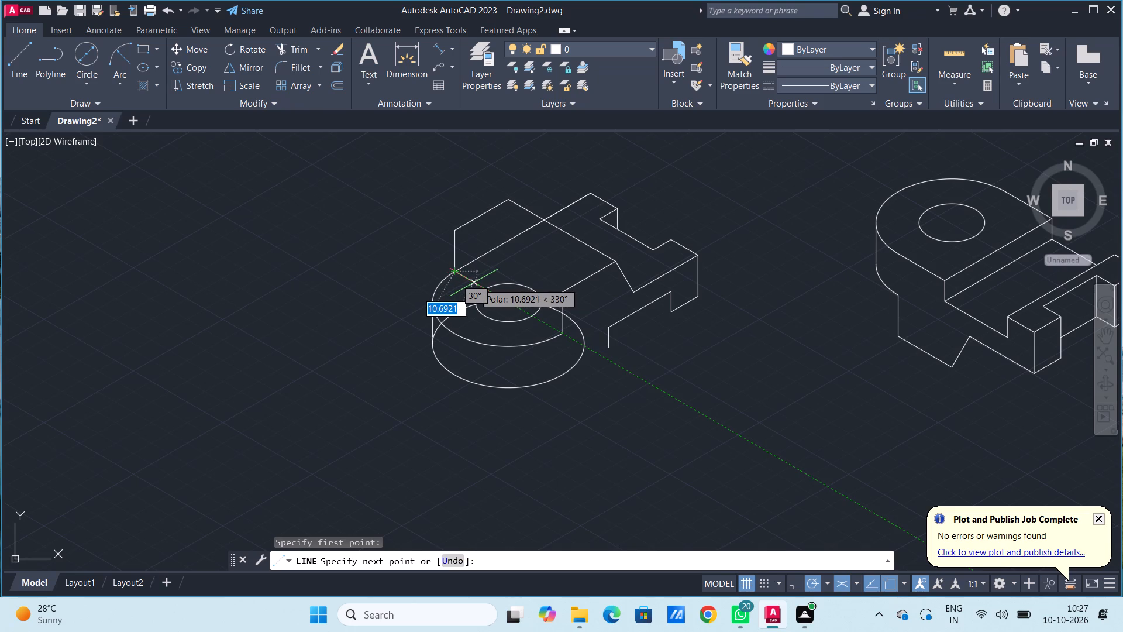
pyautogui.write('10')
pyautogui.press('Return')
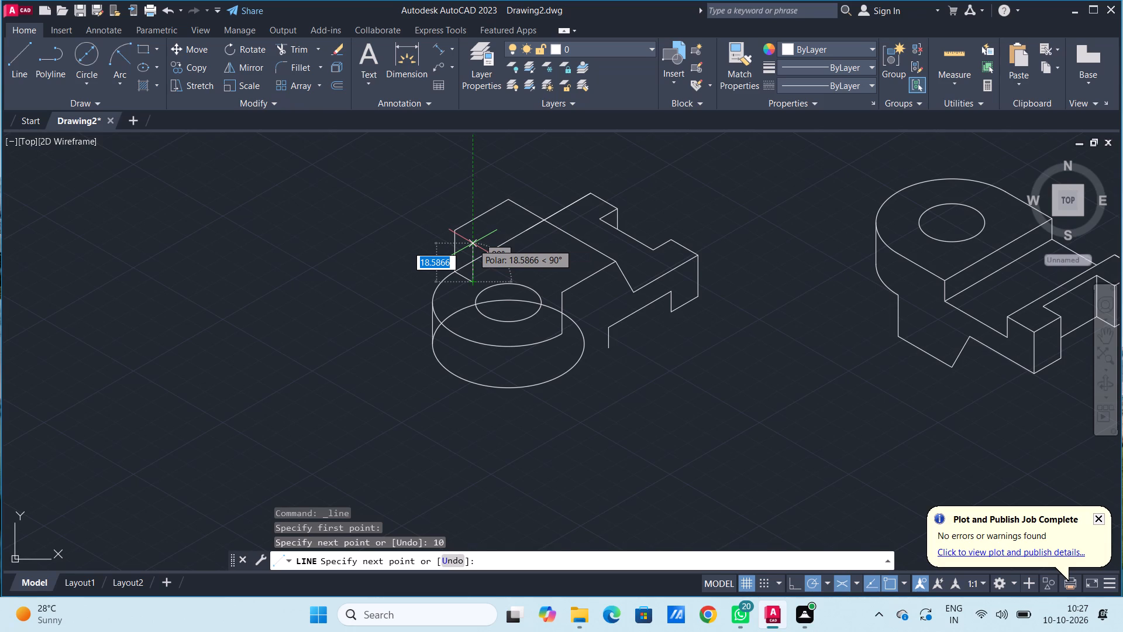
pyautogui.write('20')
pyautogui.press('Return')
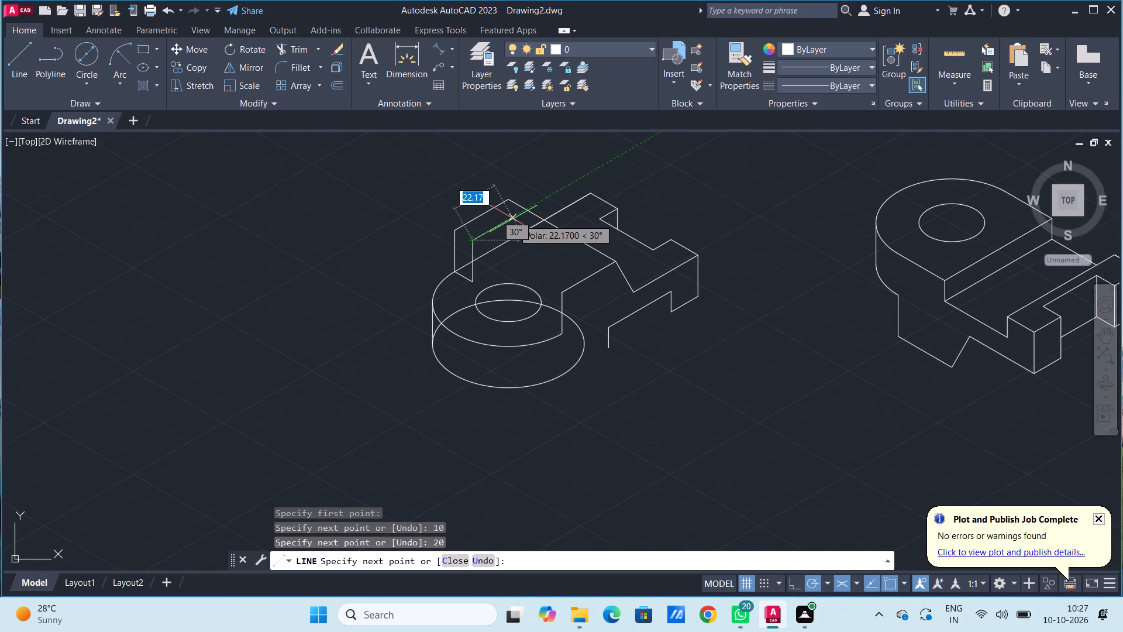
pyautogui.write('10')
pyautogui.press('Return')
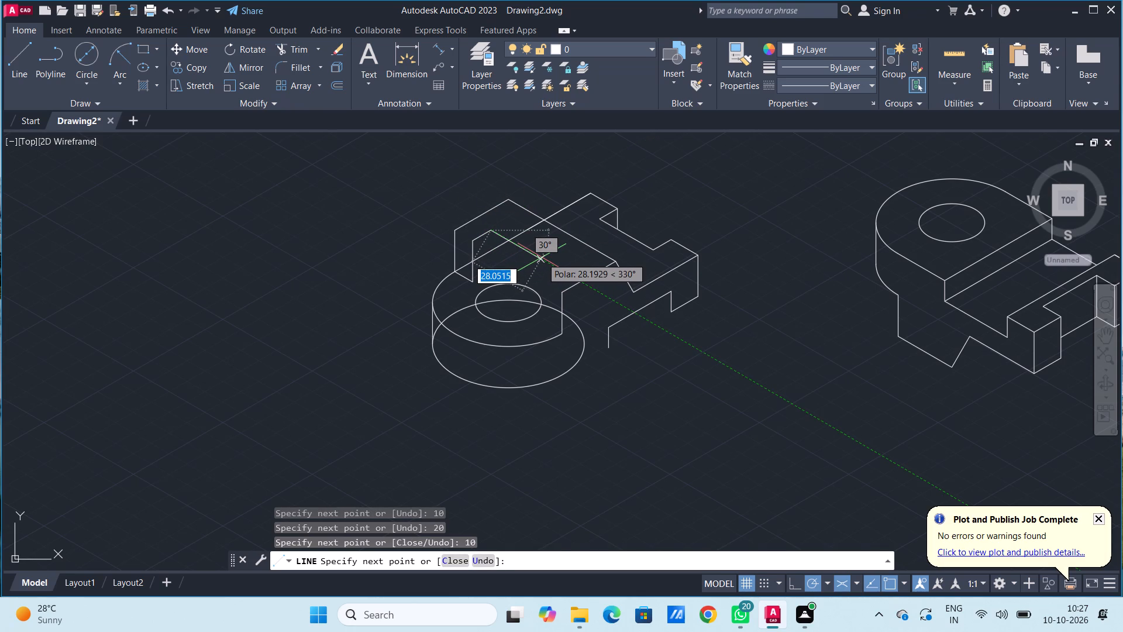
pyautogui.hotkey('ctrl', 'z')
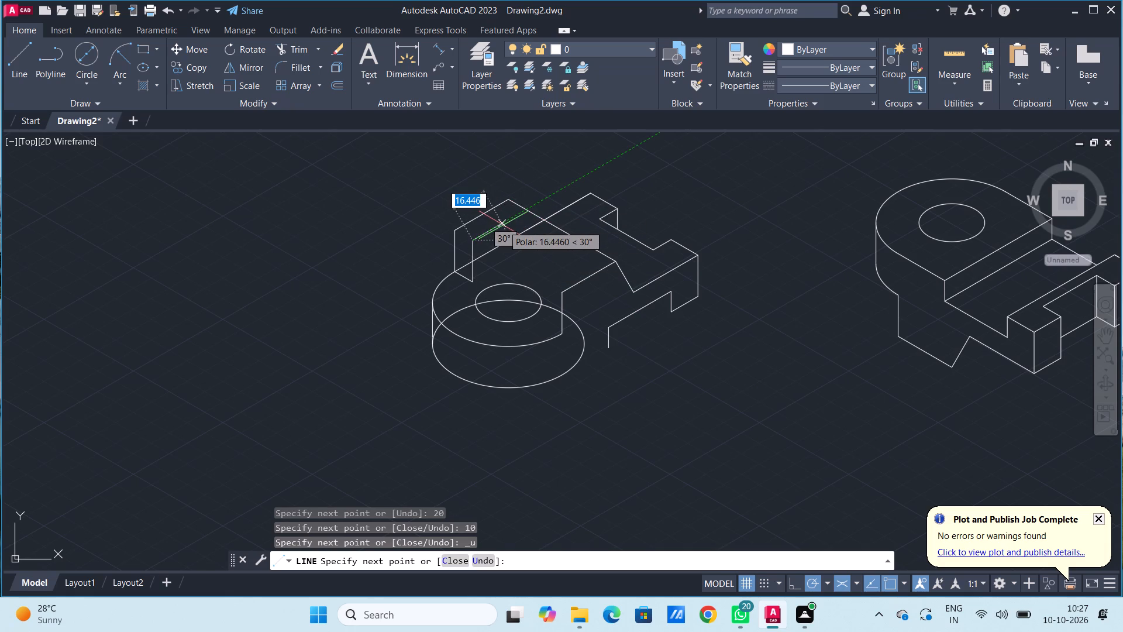
# Continue the recess outline with lines 20 at 30°, 40 at 330° and 20 at 210°, ending at the raised block's front top corner.
pyautogui.write('20')
pyautogui.press('Return')
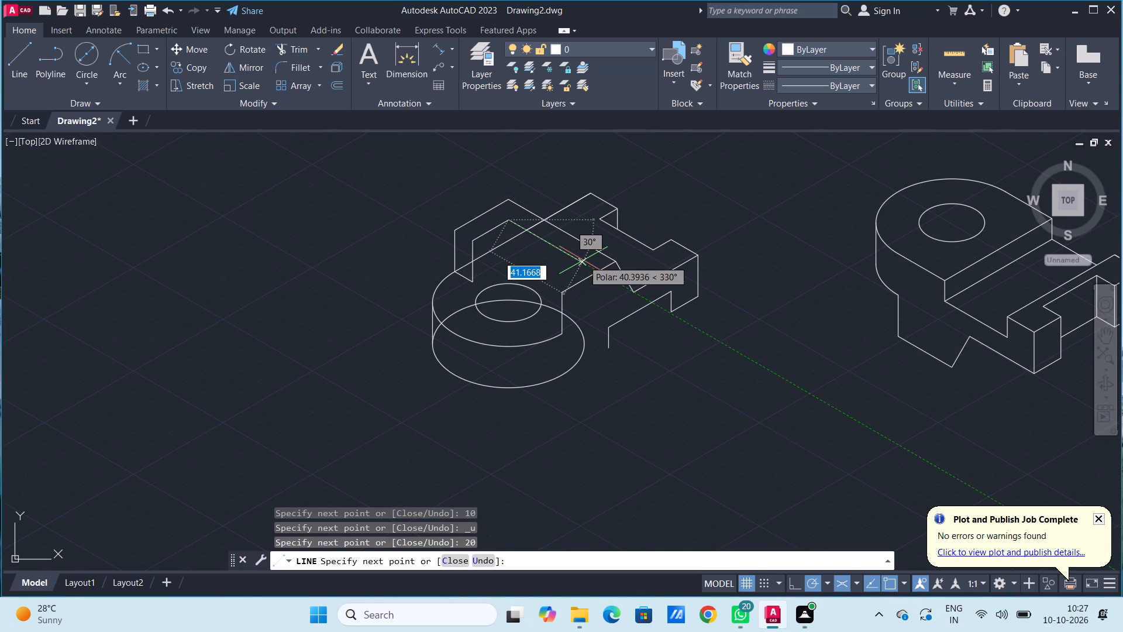
pyautogui.write('40')
pyautogui.press('Return')
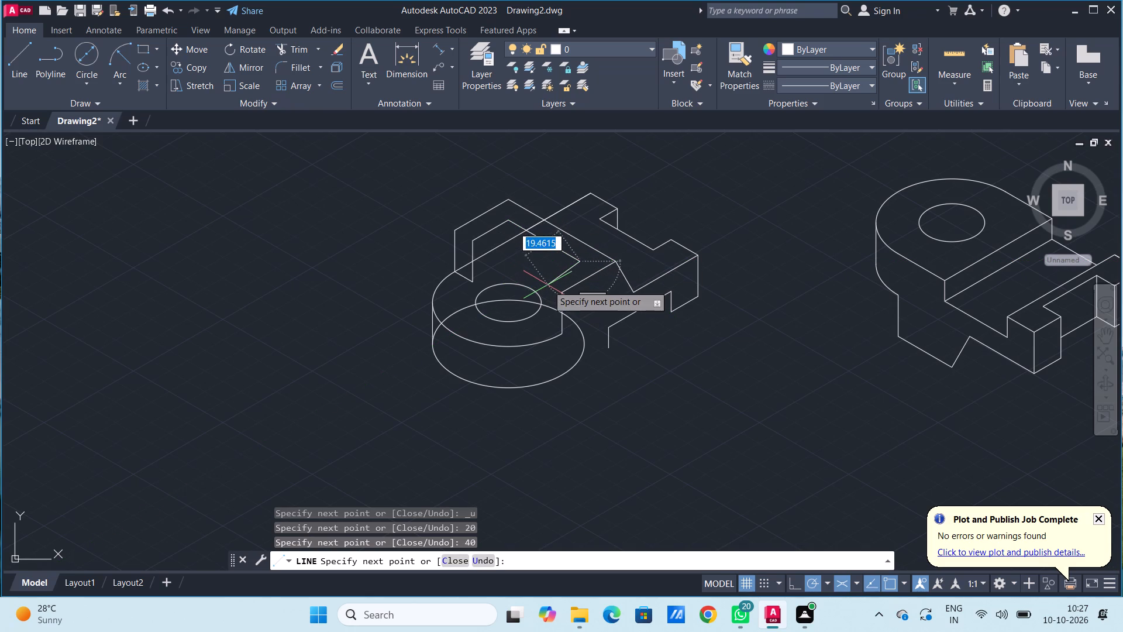
pyautogui.write('20')
pyautogui.press('Return')
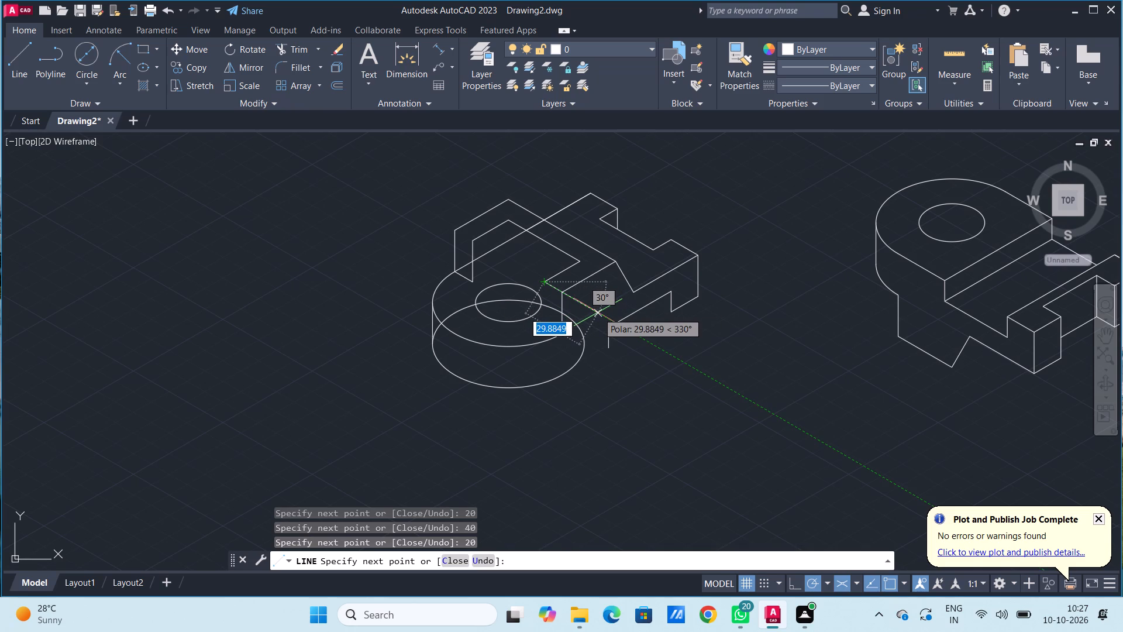
pyautogui.click(563, 292)
pyautogui.press('Escape')
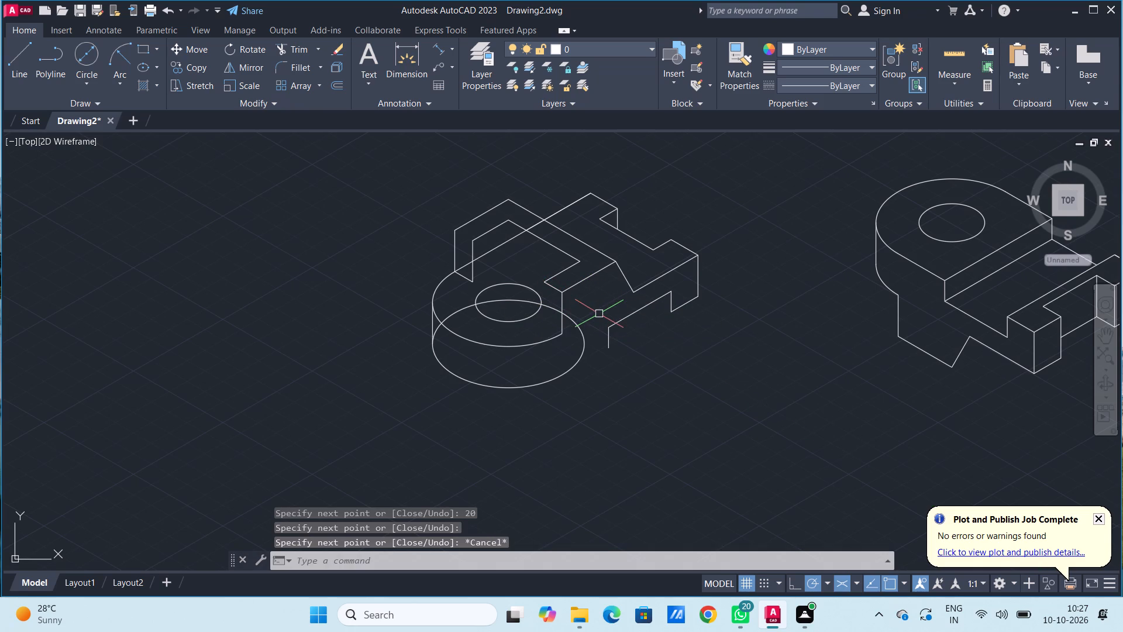
pyautogui.press('Escape')
pyautogui.press('Escape')
pyautogui.press('Escape')
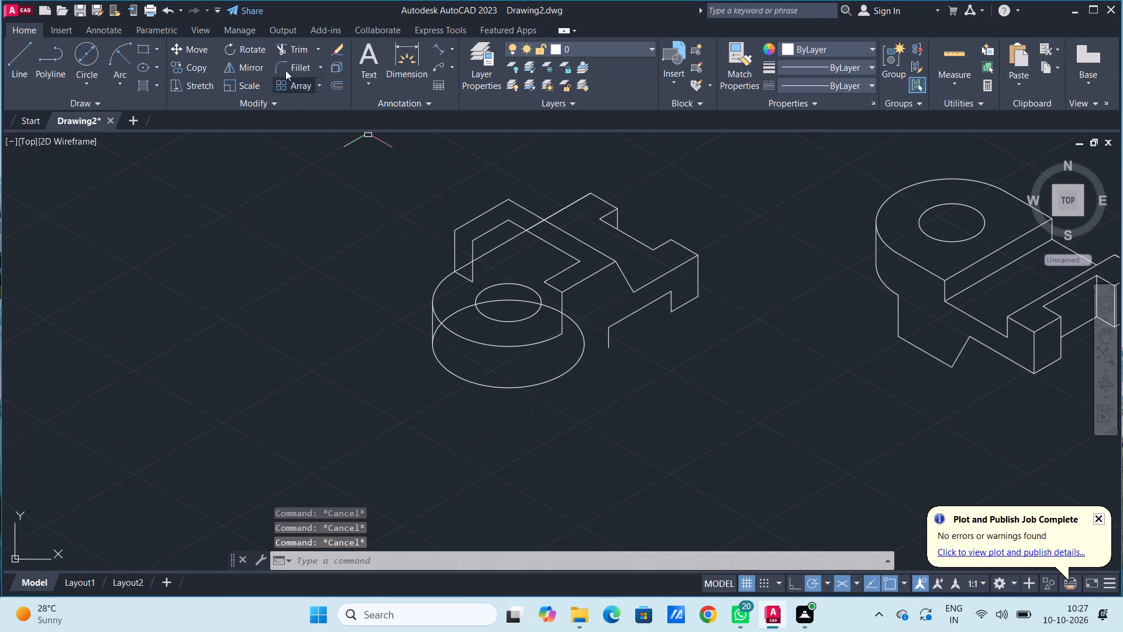
# Trim the segments of the body's long edge that cross the raised block's wall and recess.
pyautogui.click(296, 49)
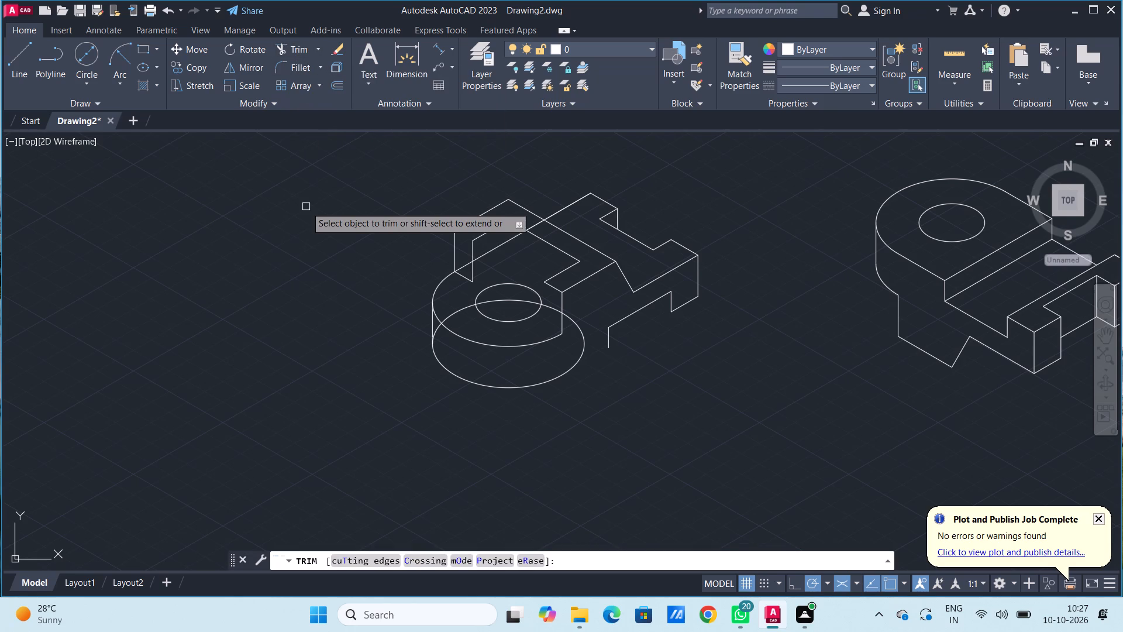
pyautogui.click(492, 251)
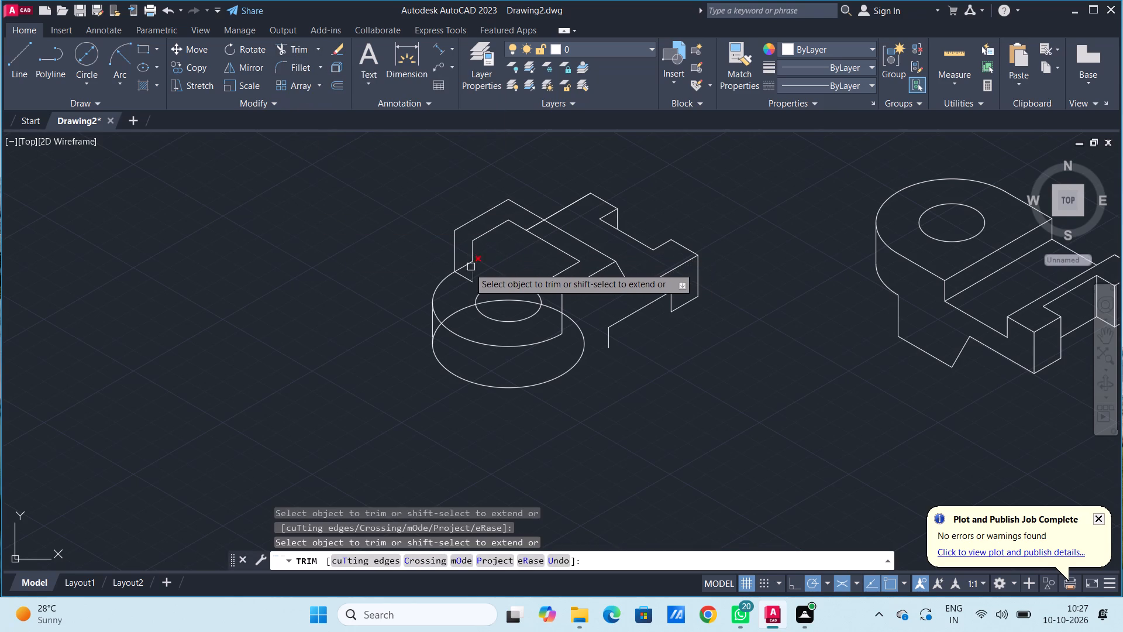
pyautogui.click(466, 265)
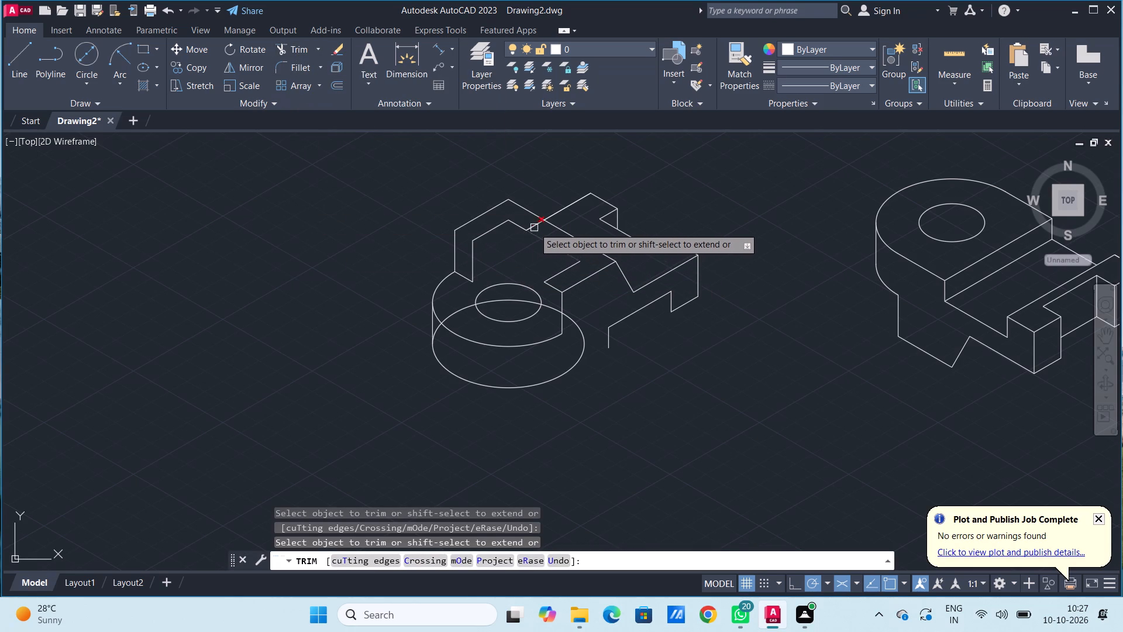
pyautogui.click(535, 225)
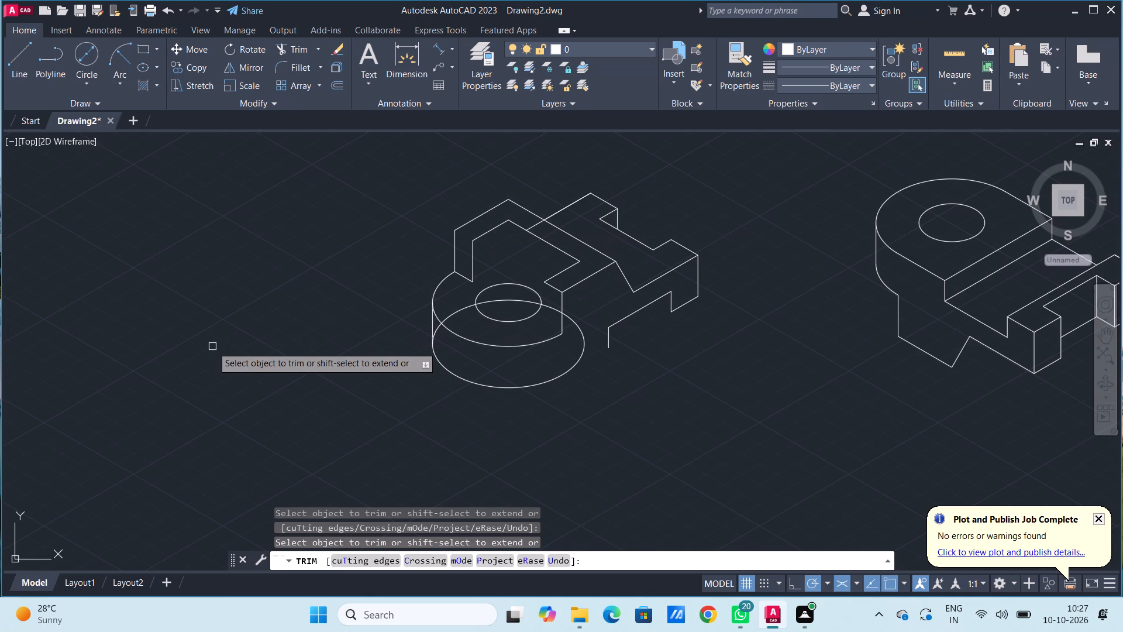
pyautogui.press('Escape')
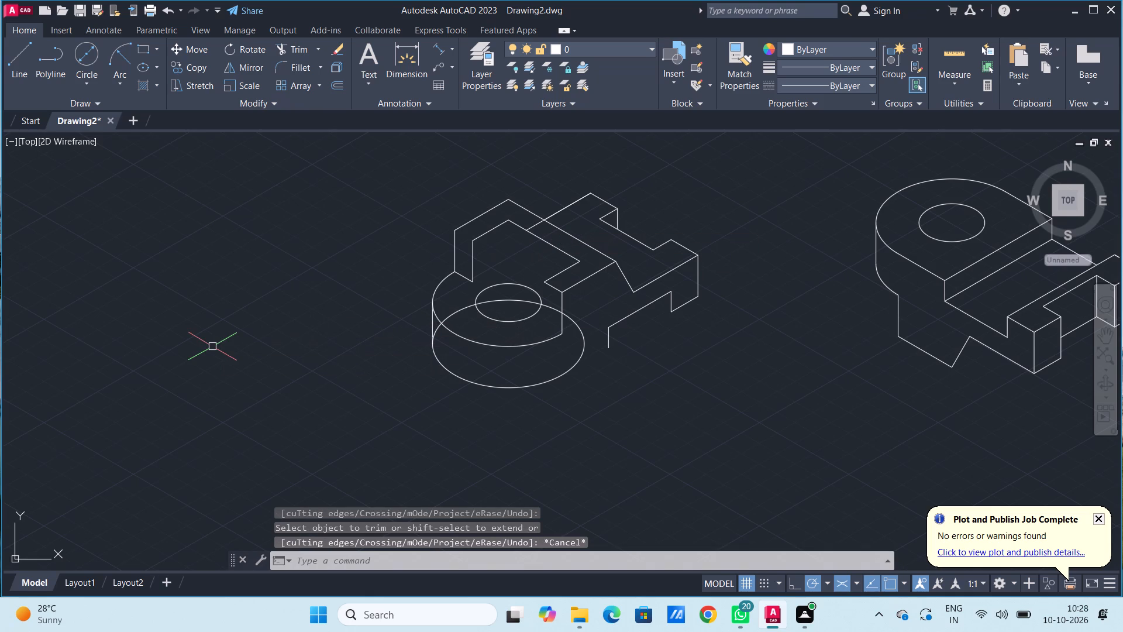
# Draw the recess's inner edges from the wall's bottom corner: 20 at 30°, and vertically up to the recess's back top corner.
pyautogui.press('l')
pyautogui.press('Return')
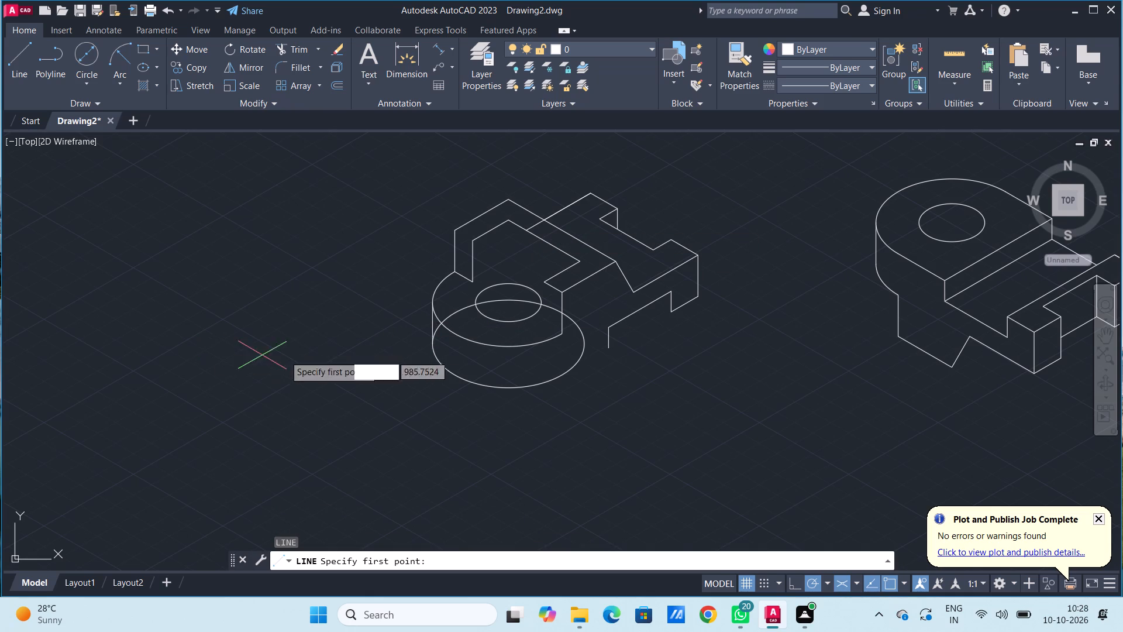
pyautogui.click(470, 280)
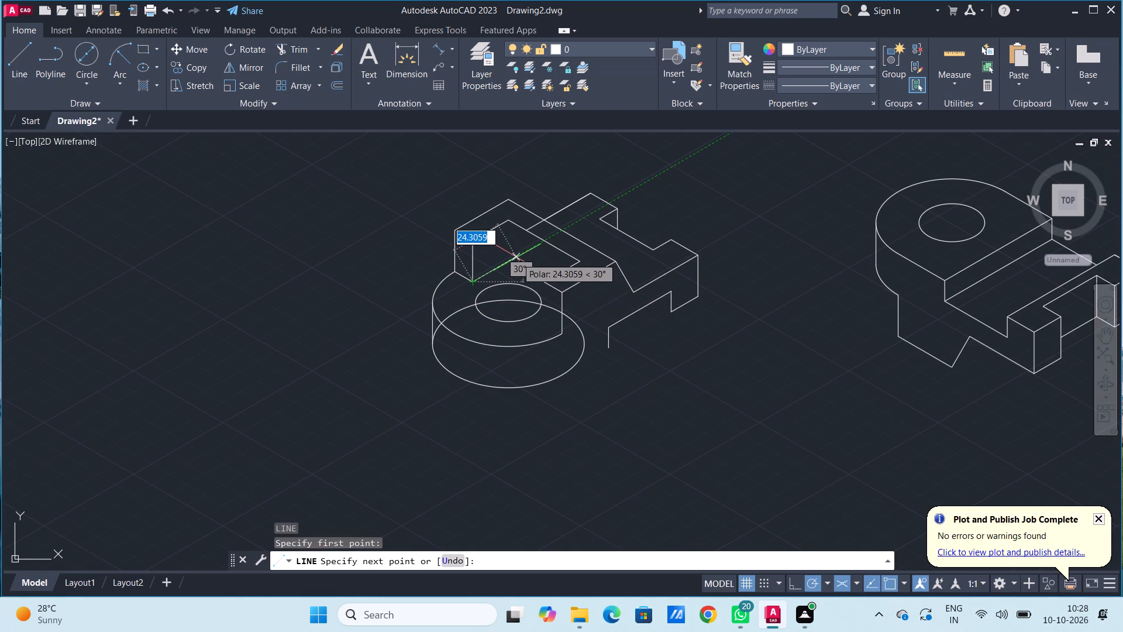
pyautogui.write('20')
pyautogui.press('Return')
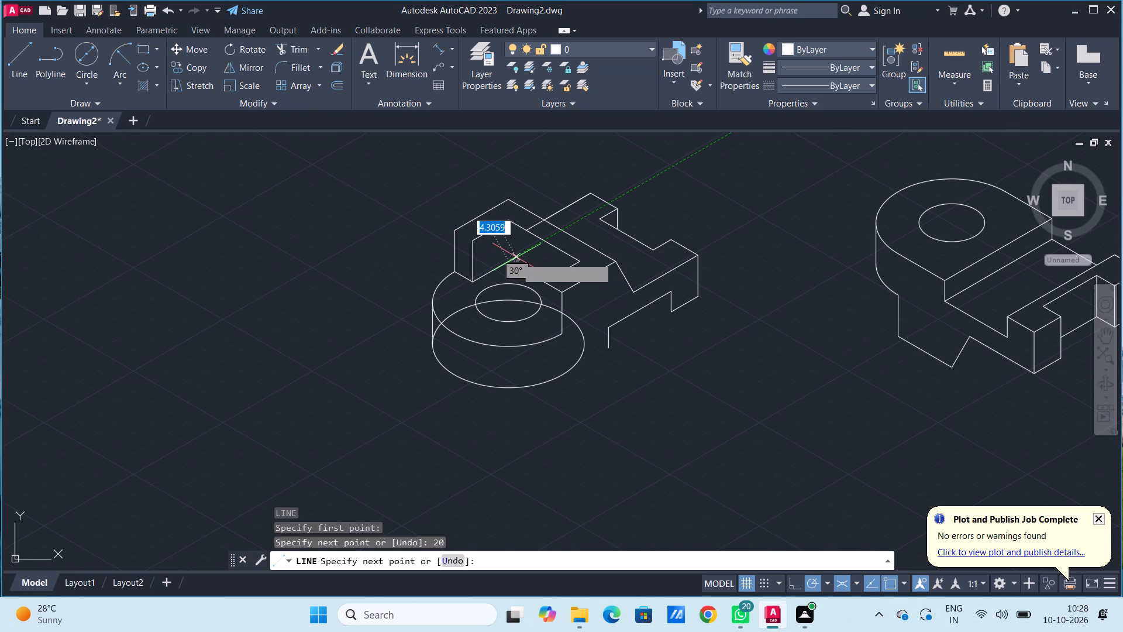
pyautogui.click(508, 222)
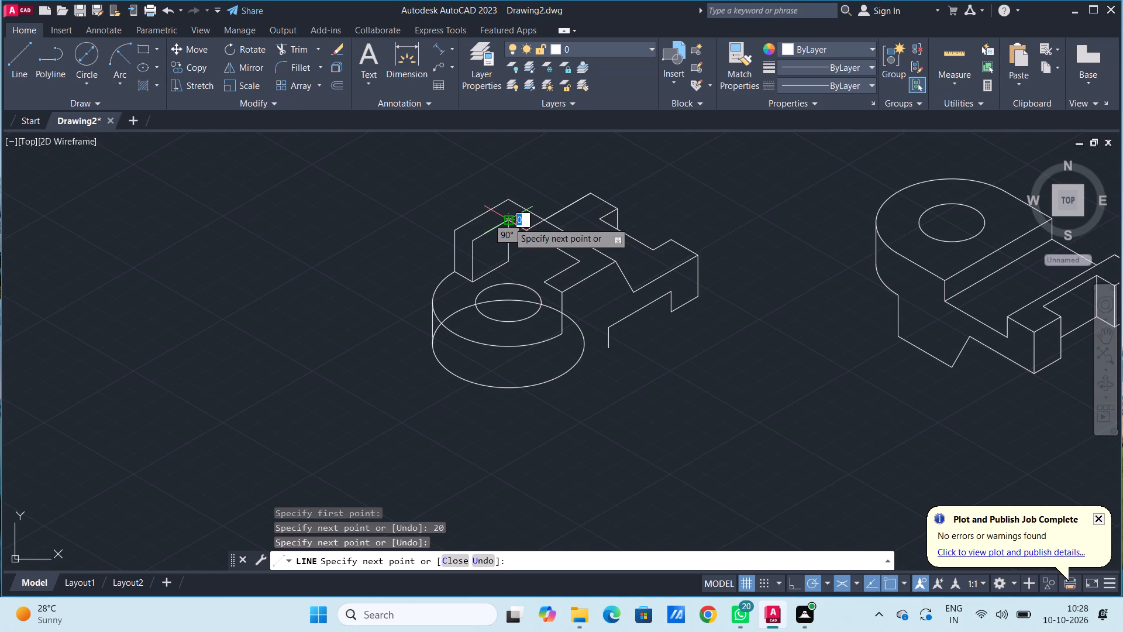
pyautogui.press('space')
# Draw a line about 71 units long at 330° from the recess's inner bottom corner, past the raised block's front edge.
pyautogui.press('space')
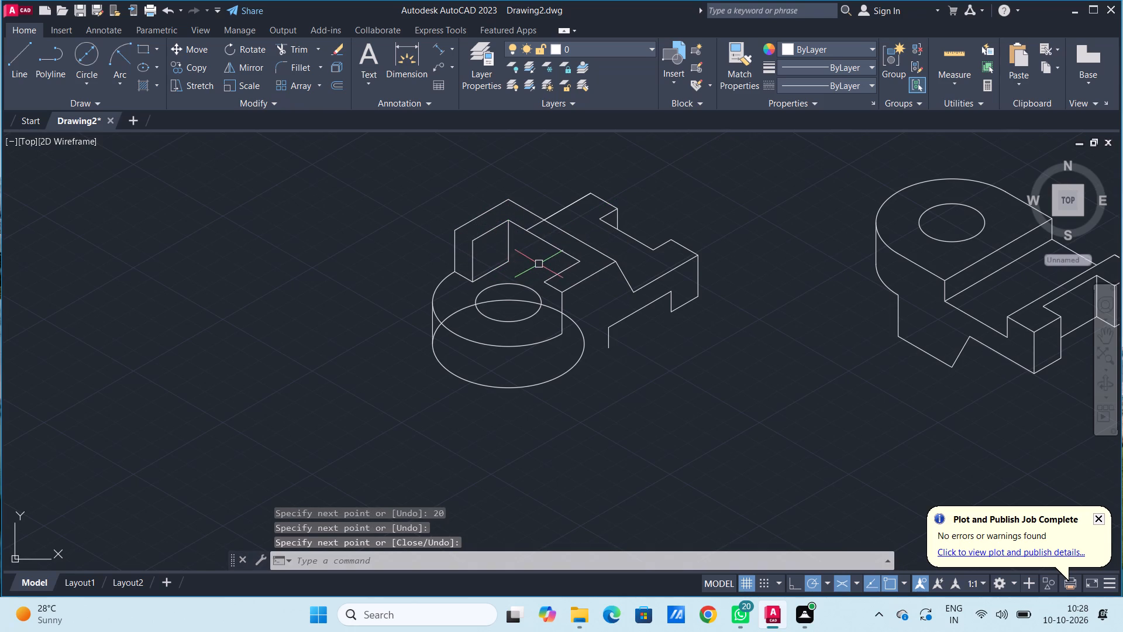
pyautogui.click(508, 263)
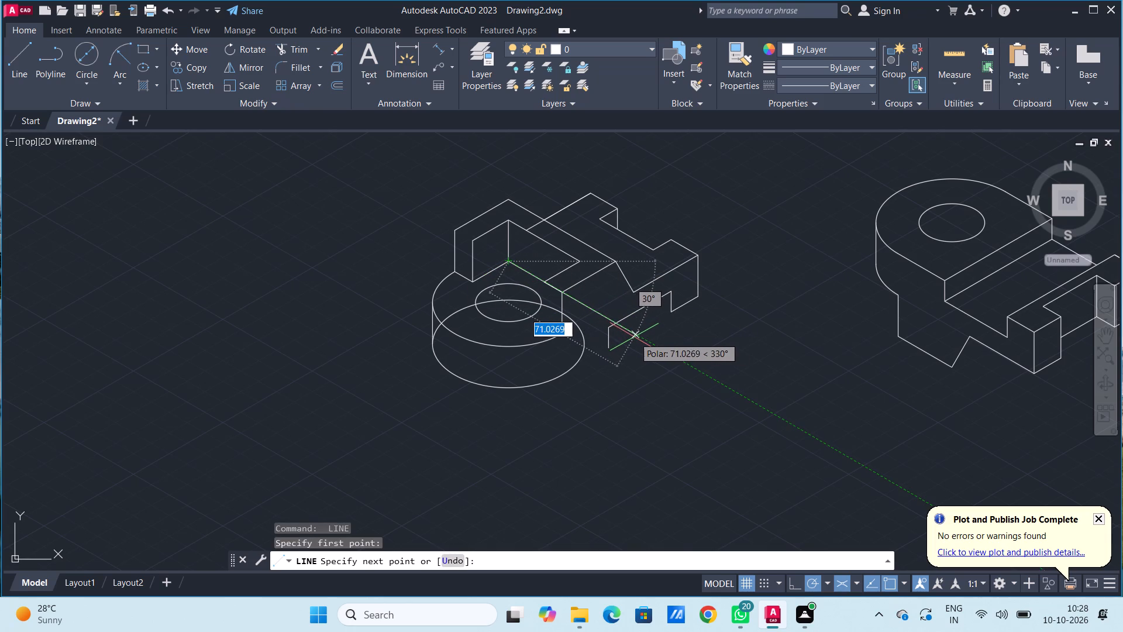
pyautogui.click(635, 337)
pyautogui.press('Escape')
pyautogui.press('Escape')
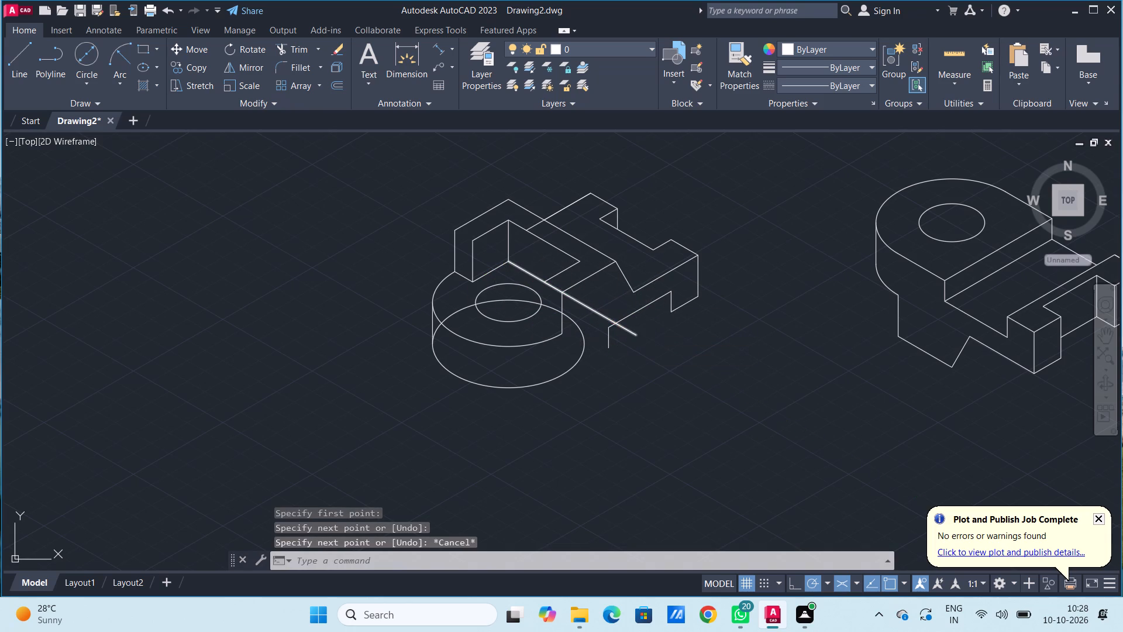
pyautogui.press('Escape')
# Trim the recess floor line's overhanging segments beyond the raised block's front vertical edge.
pyautogui.click(301, 49)
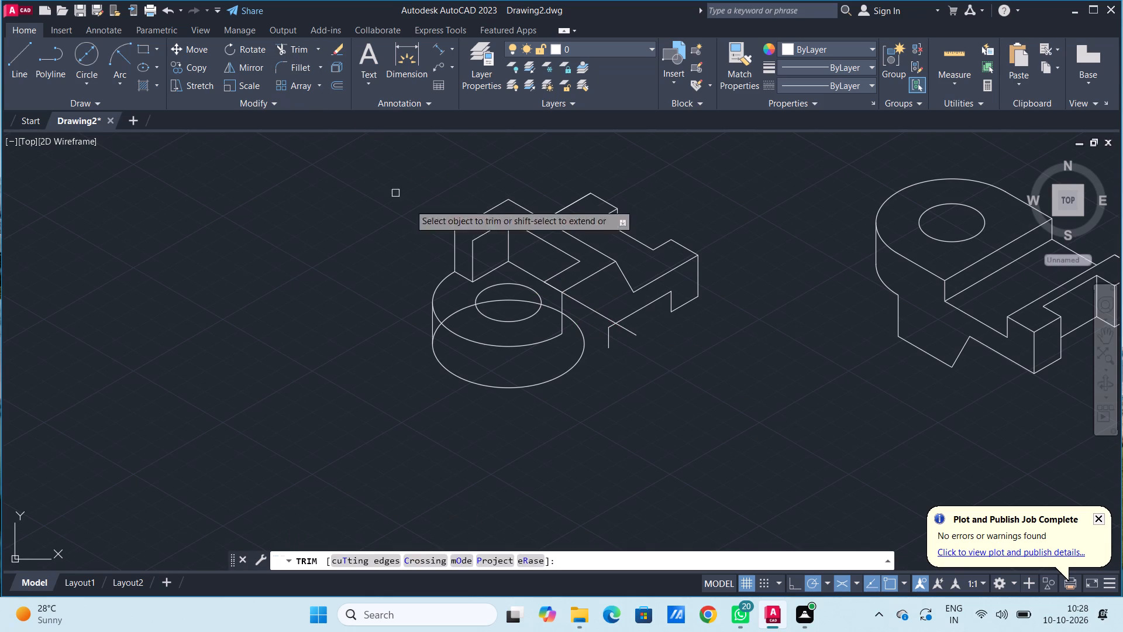
pyautogui.click(579, 302)
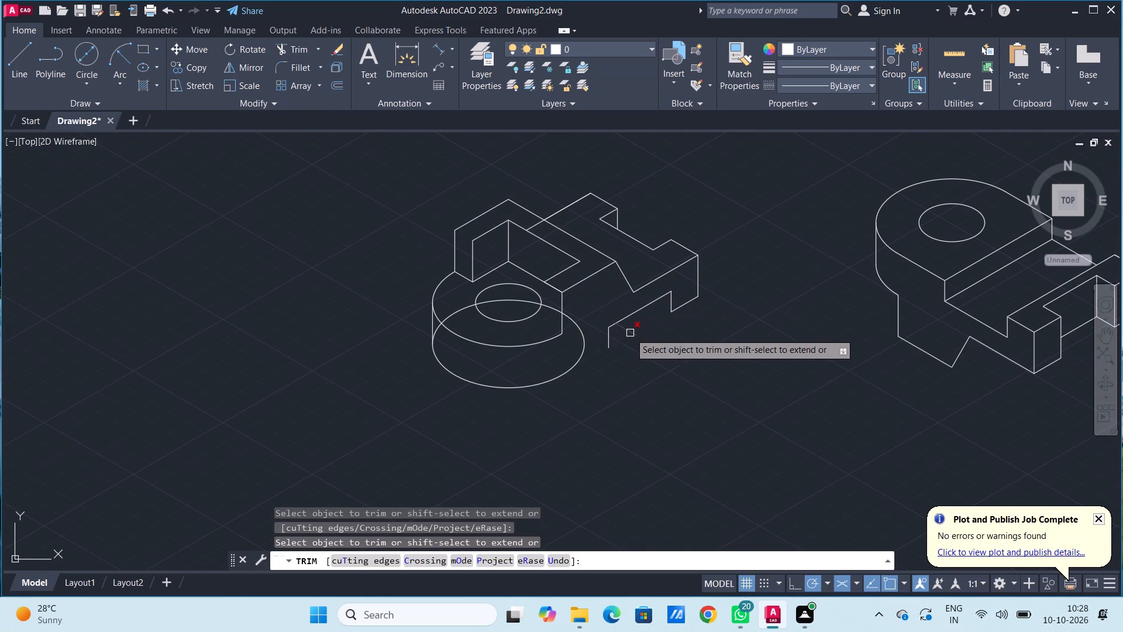
pyautogui.click(630, 333)
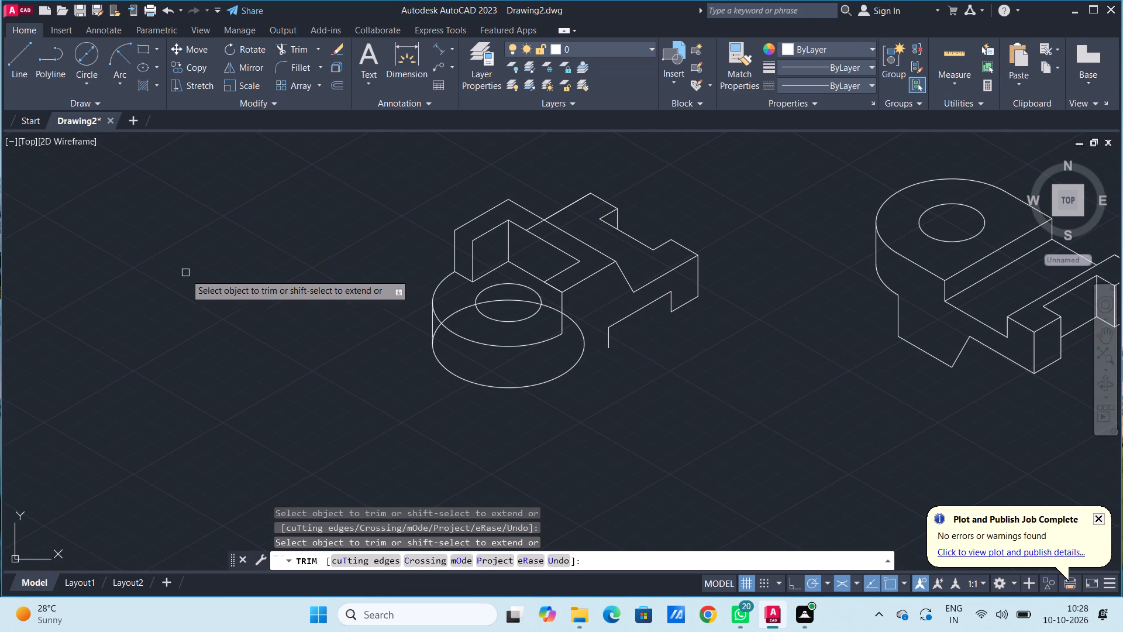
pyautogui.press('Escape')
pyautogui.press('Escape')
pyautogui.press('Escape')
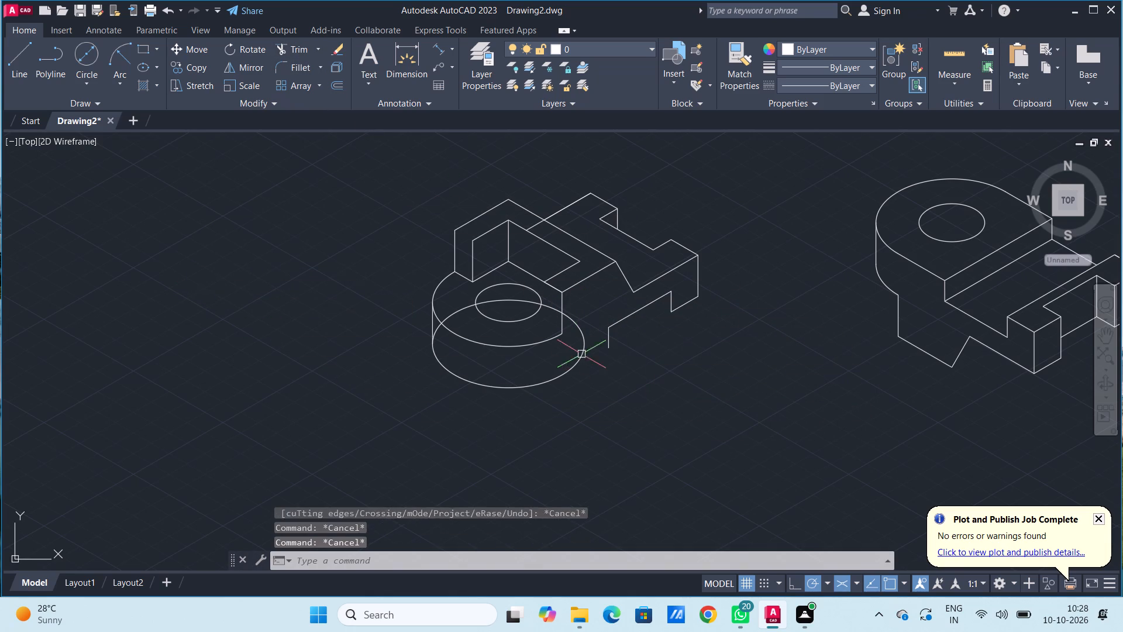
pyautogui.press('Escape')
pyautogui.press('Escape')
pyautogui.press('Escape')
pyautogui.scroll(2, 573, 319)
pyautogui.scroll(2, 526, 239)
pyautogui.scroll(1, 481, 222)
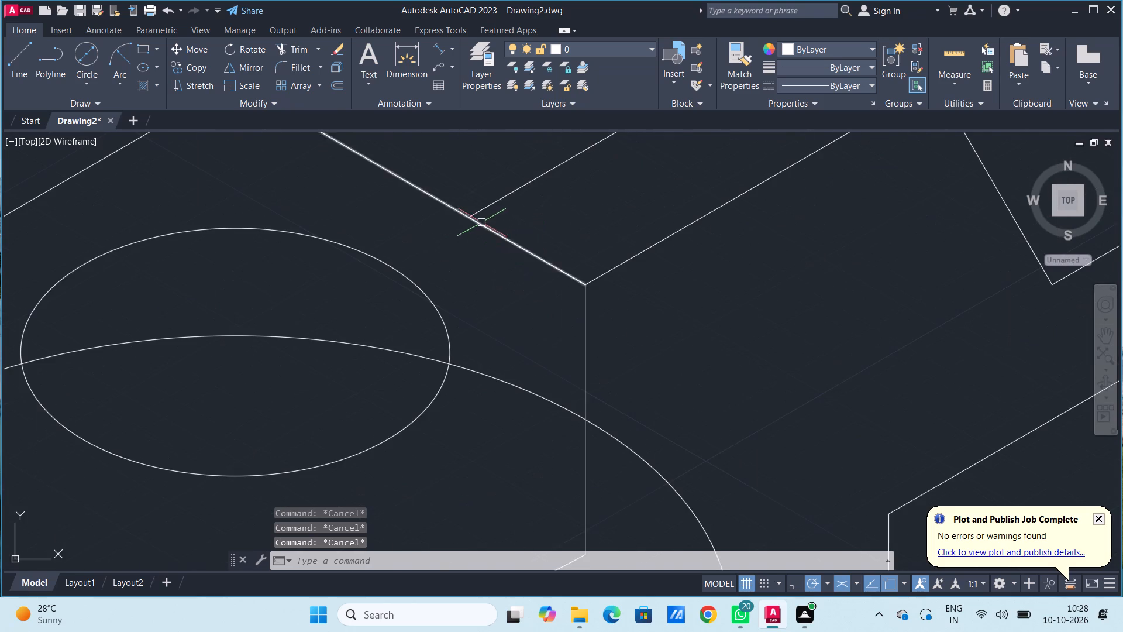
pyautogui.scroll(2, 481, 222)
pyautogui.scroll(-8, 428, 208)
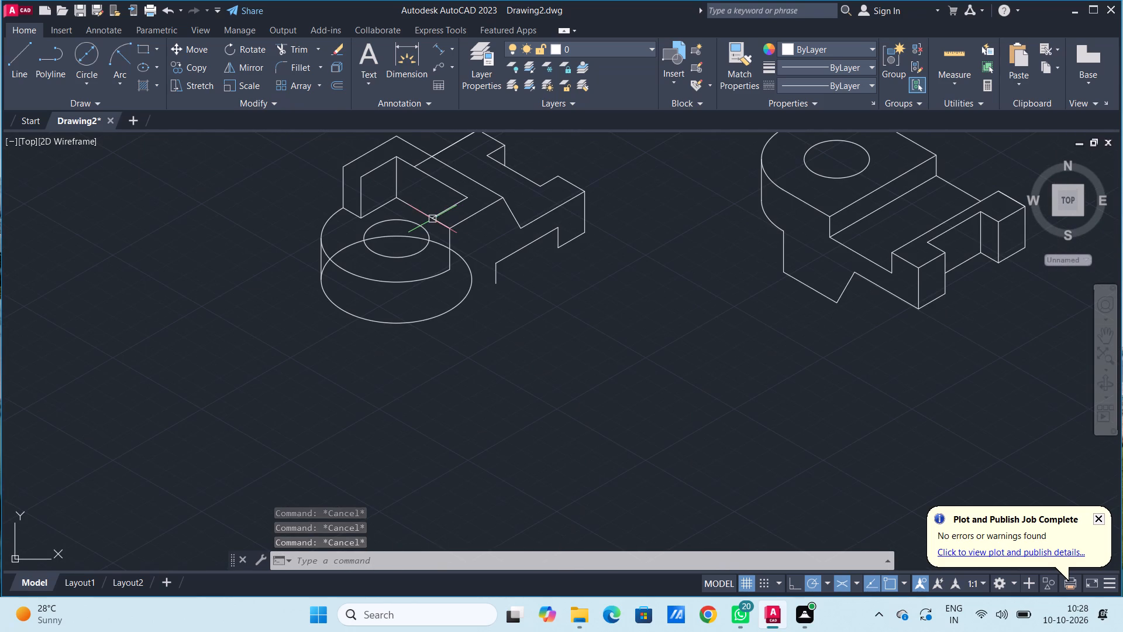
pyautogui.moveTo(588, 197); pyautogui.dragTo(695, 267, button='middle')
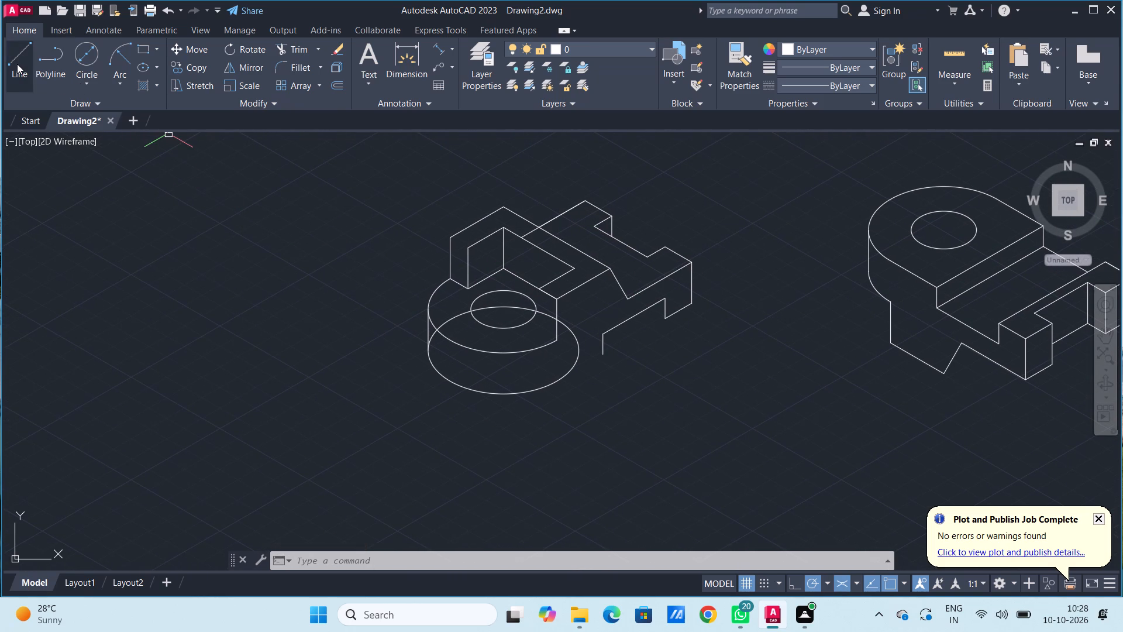
# Draw the recess's front wall edges from the bottom of the raised block's front vertical edge: 10 at 150°, and 20 vertically up to the recess floor line.
pyautogui.click(17, 64)
pyautogui.scroll(-2, 536, 331)
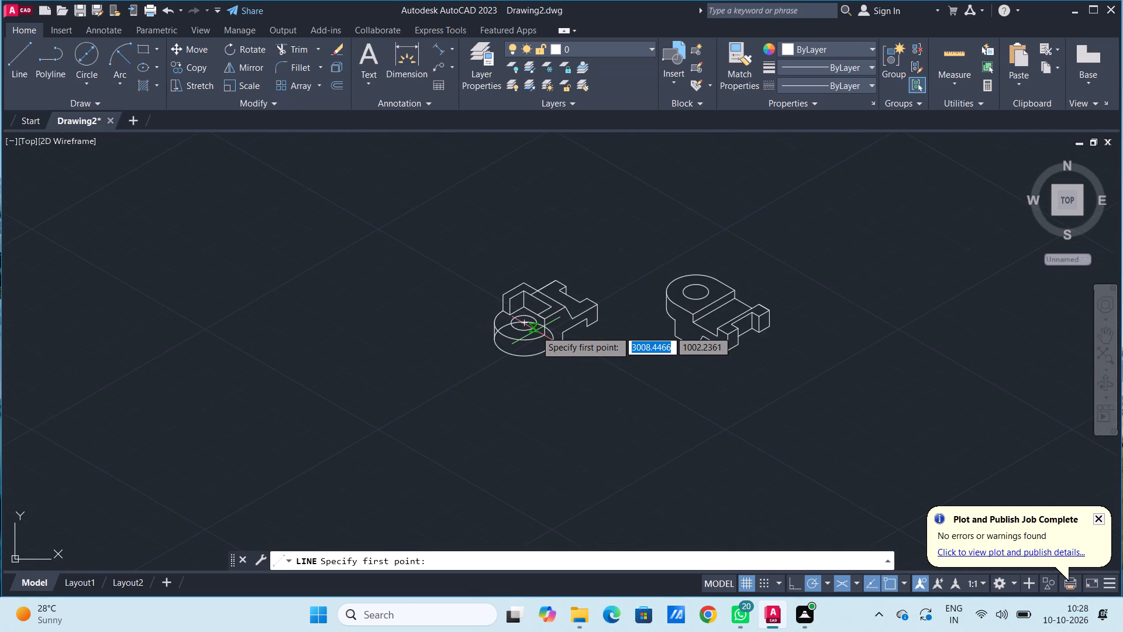
pyautogui.scroll(4, 536, 331)
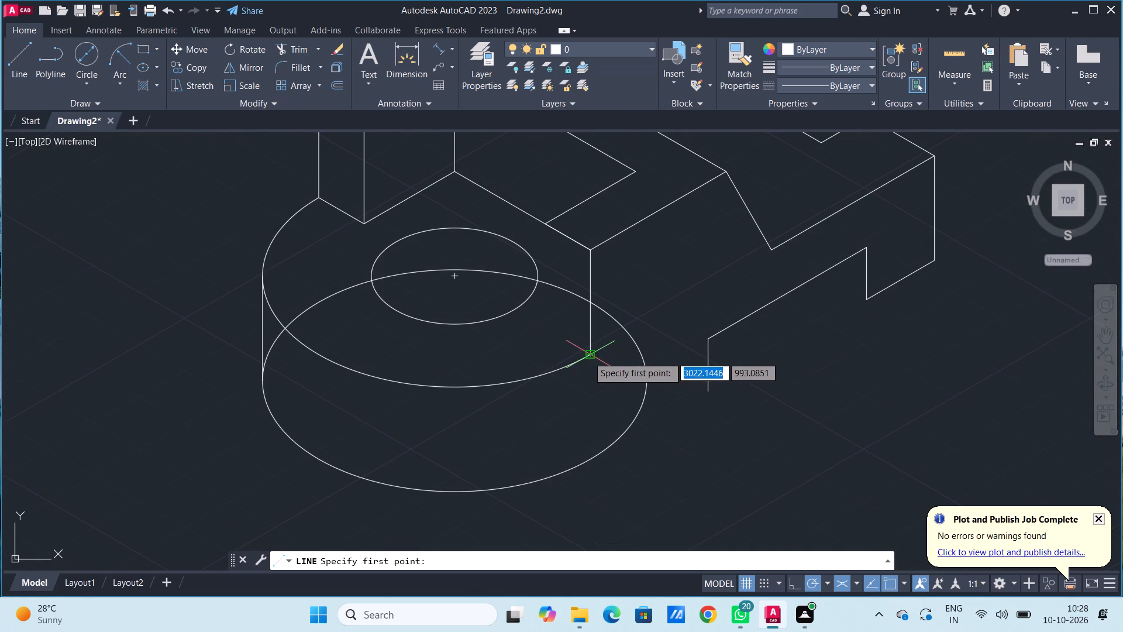
pyautogui.click(588, 356)
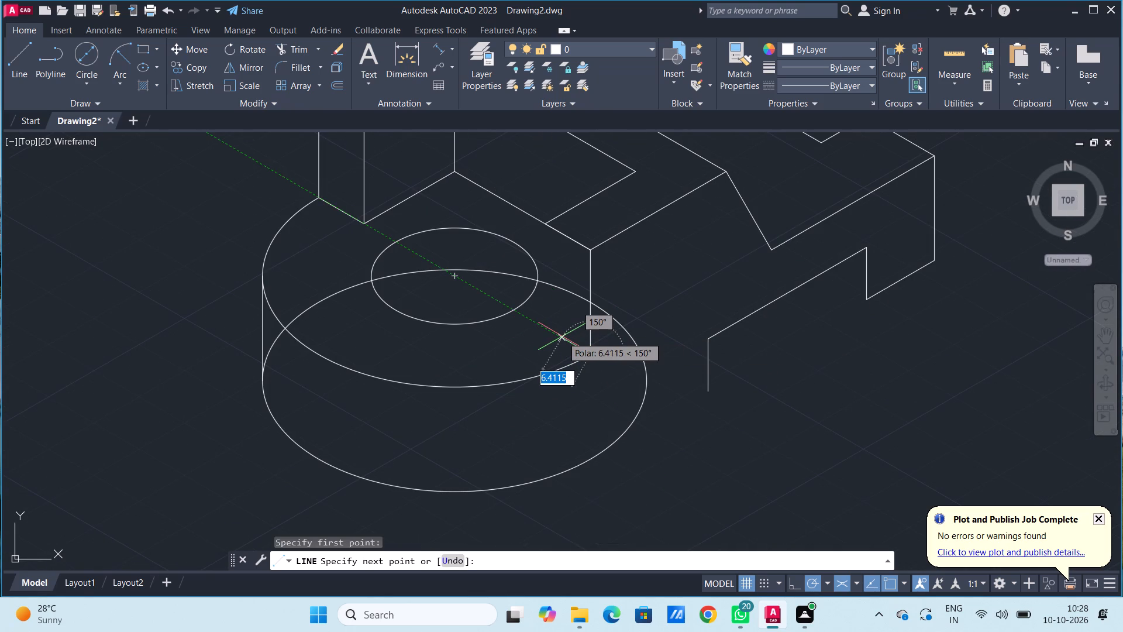
pyautogui.write('10')
pyautogui.press('Return')
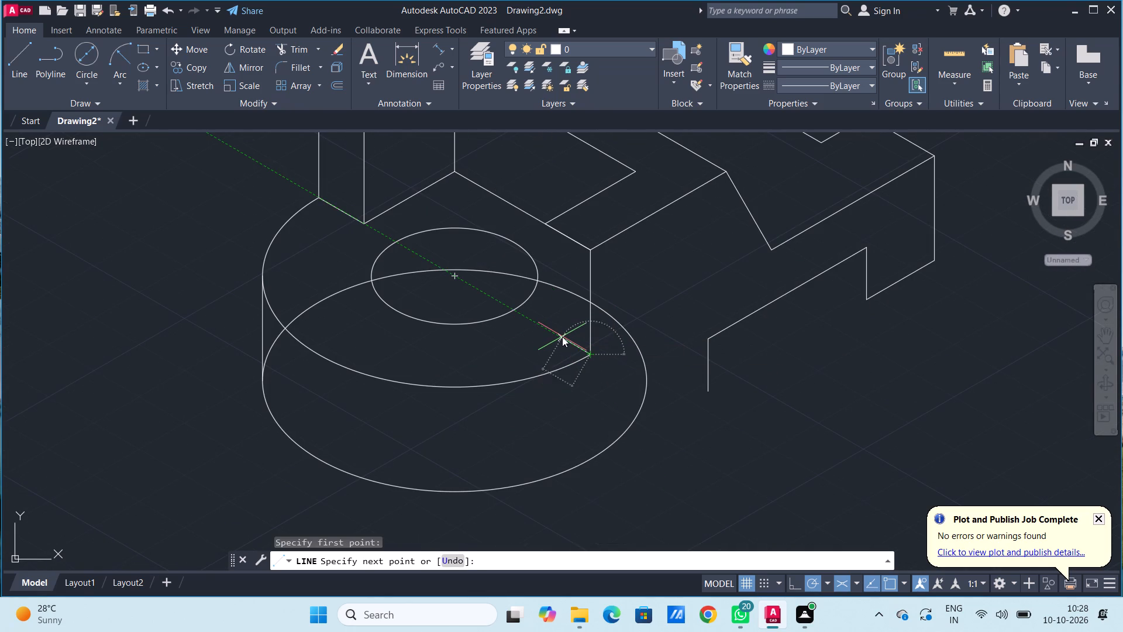
pyautogui.click(545, 224)
pyautogui.press('Escape')
pyautogui.press('Escape')
pyautogui.press('Escape')
pyautogui.press('Escape')
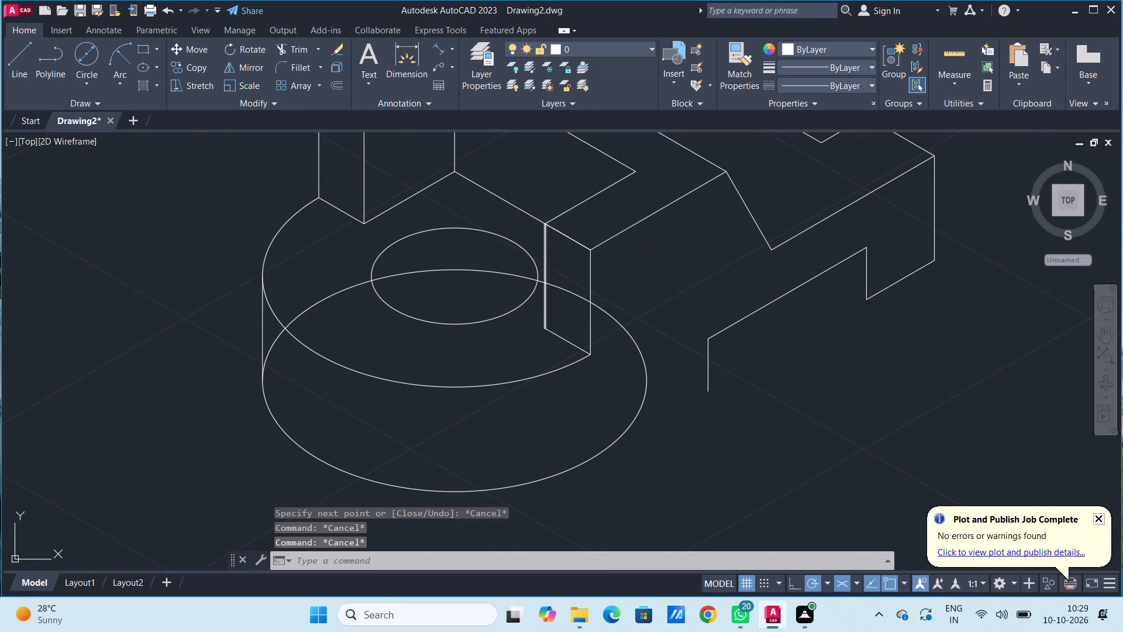
# Draw a 26-unit line at 210° from the bottom of the body's short front vertical edge to the lower large ellipse.
pyautogui.scroll(-1, 552, 306)
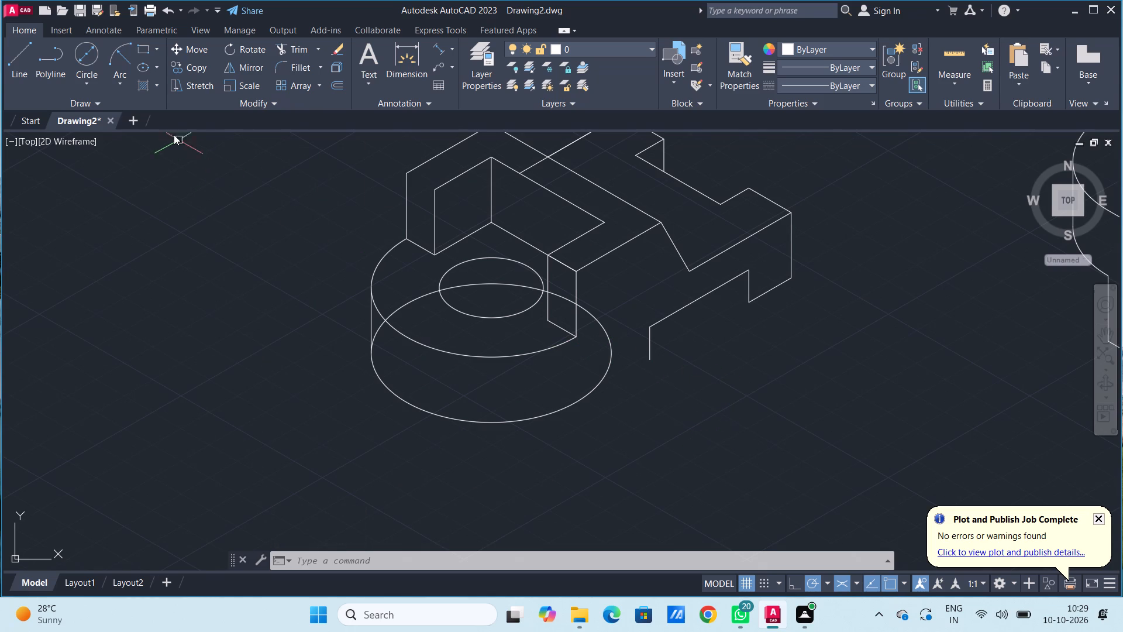
pyautogui.click(11, 61)
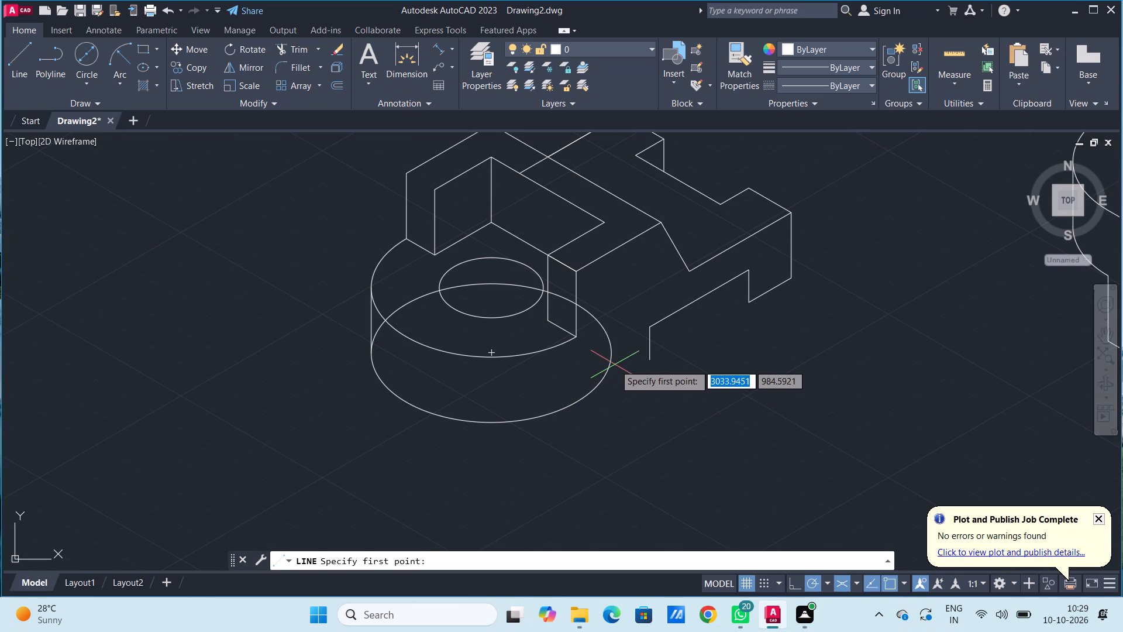
pyautogui.click(649, 360)
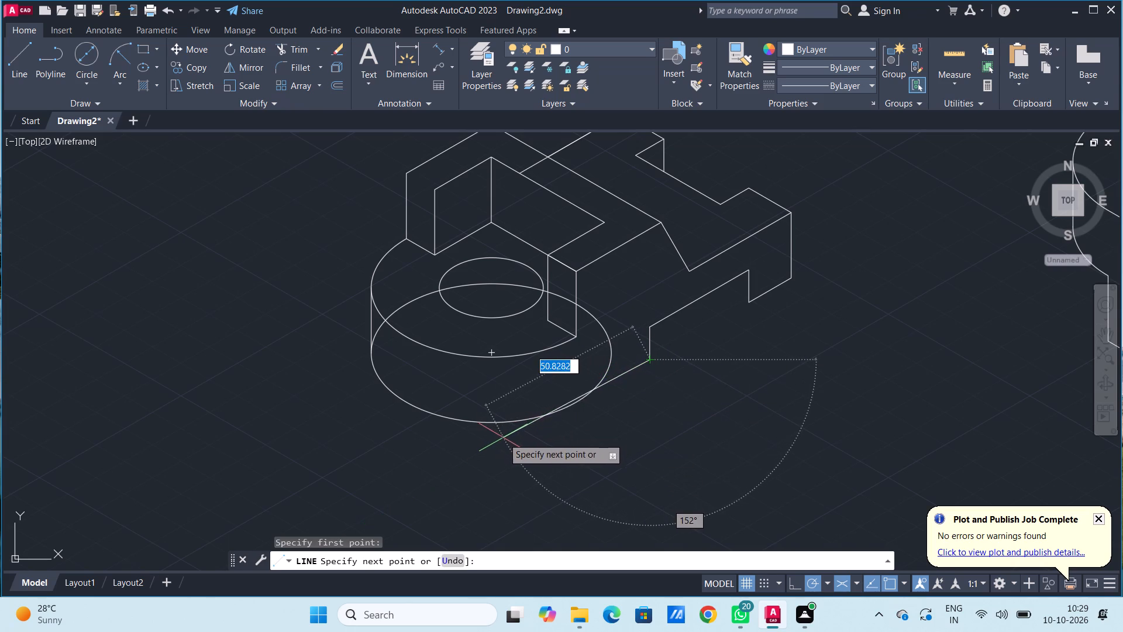
pyautogui.click(575, 404)
pyautogui.press('Escape')
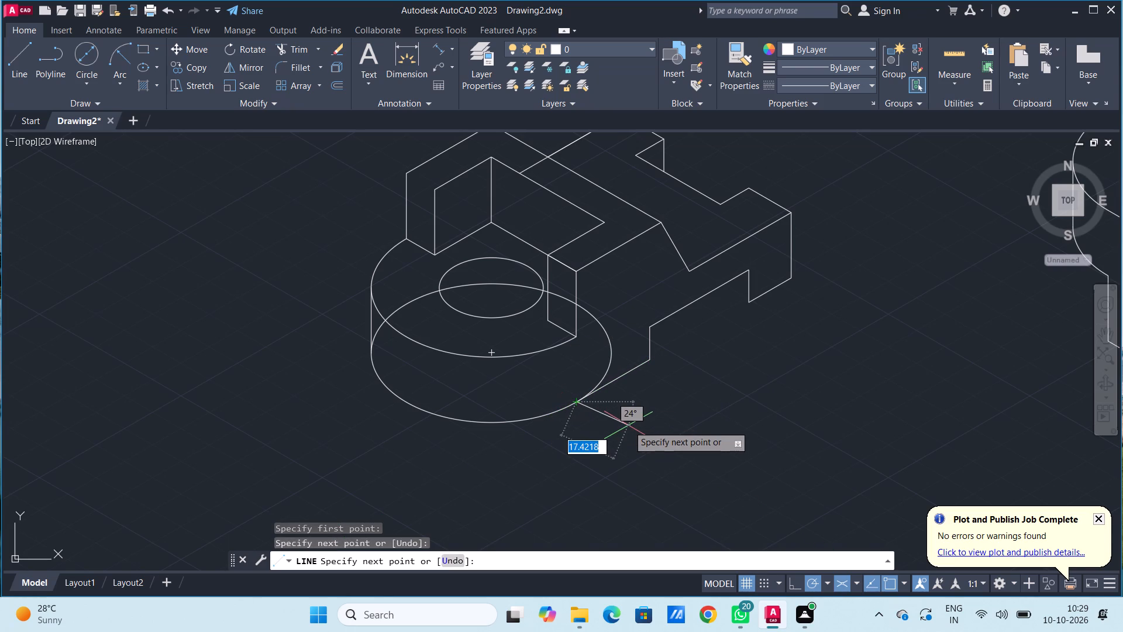
pyautogui.press('Escape')
pyautogui.press('Escape')
pyautogui.press('Escape')
pyautogui.press('Escape')
pyautogui.press('Escape')
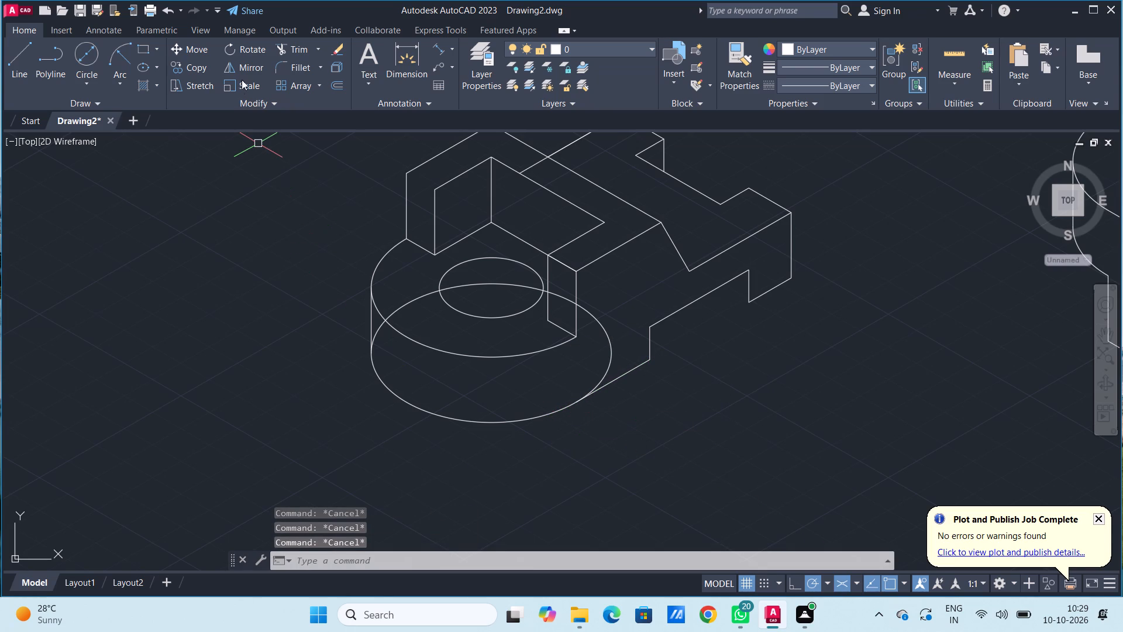
# Trim the lower large ellipse's hidden arcs across the rounded end's top face, inside the hole and behind the raised block's front wall.
pyautogui.click(293, 51)
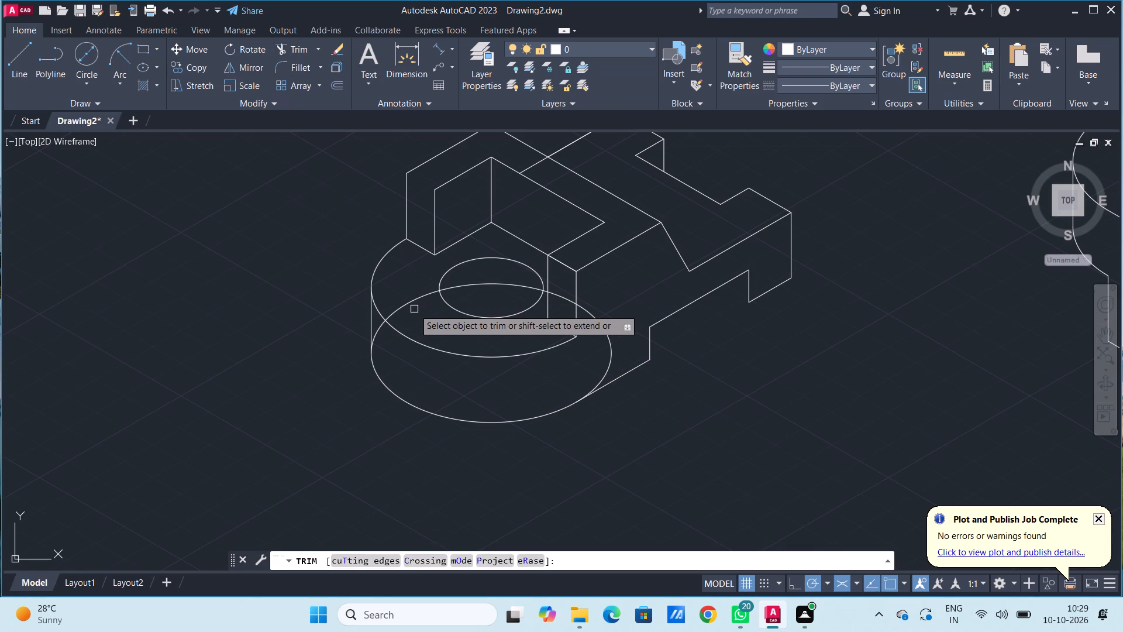
pyautogui.click(414, 308)
pyautogui.click(409, 297)
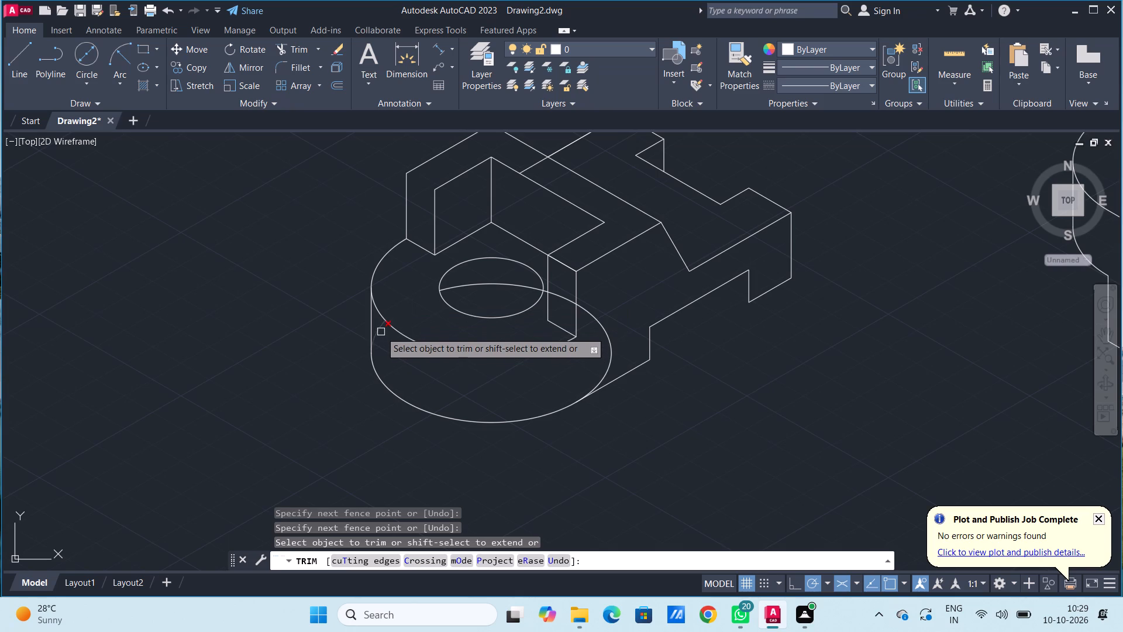
pyautogui.click(381, 332)
pyautogui.click(457, 288)
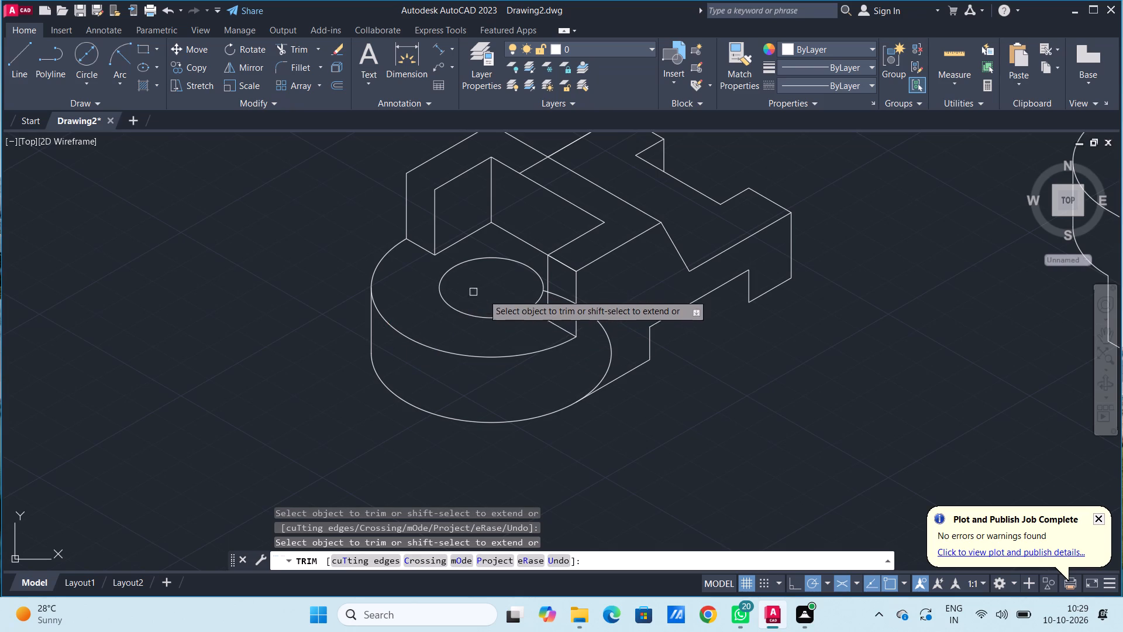
pyautogui.click(560, 301)
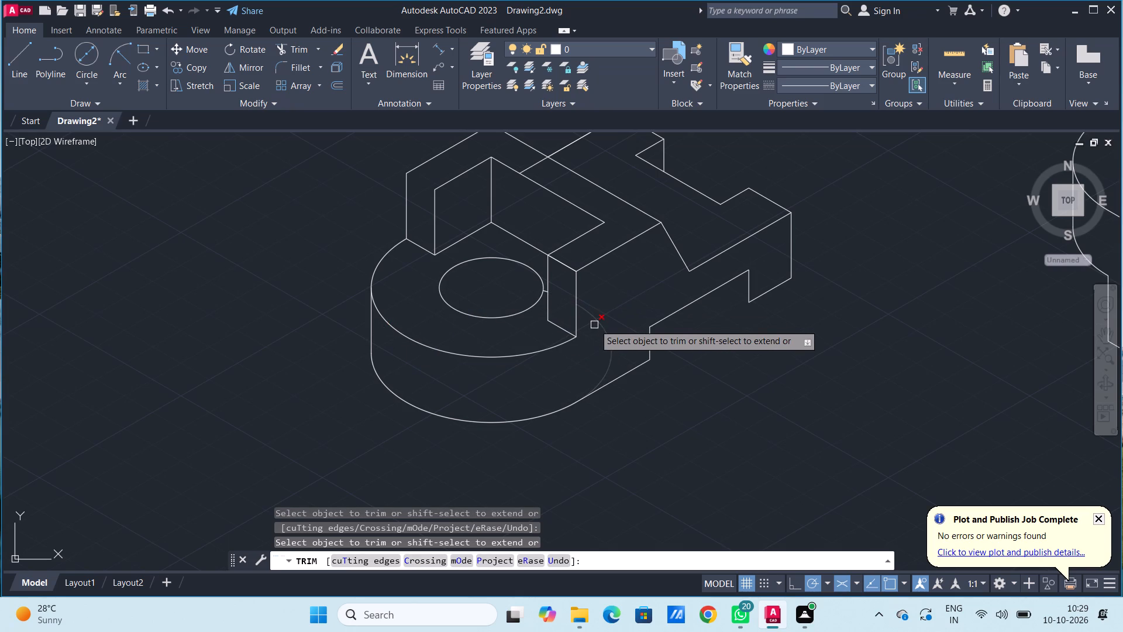
pyautogui.click(595, 324)
pyautogui.scroll(3, 545, 263)
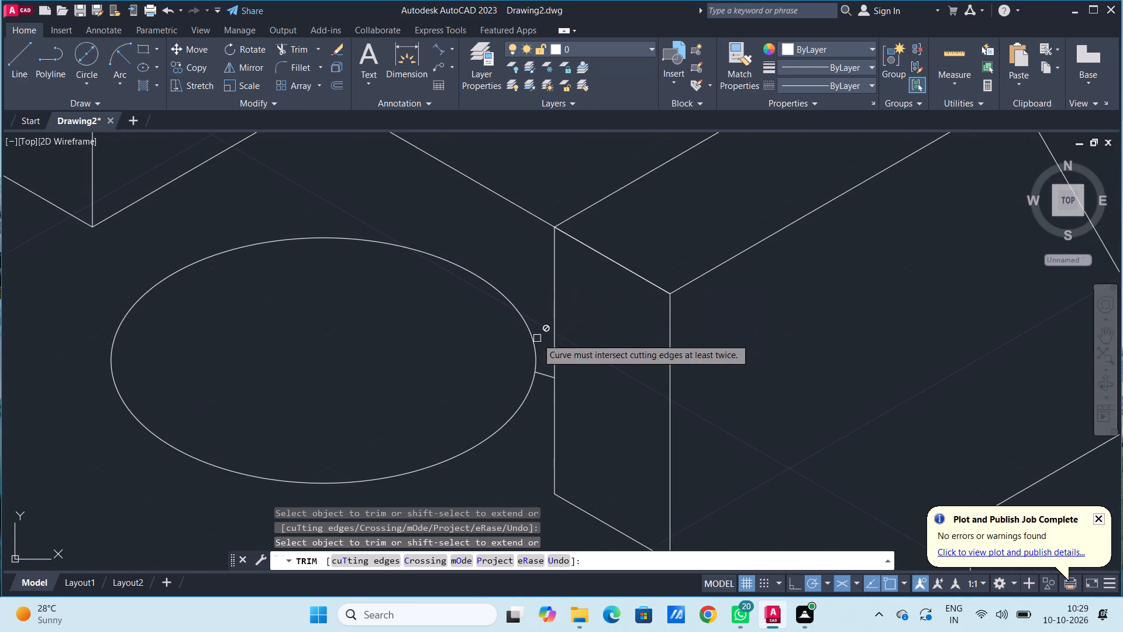
pyautogui.click(546, 377)
# Trim the segment of the body's back edge that crosses the raised block's top face between the recess and its outer edge.
pyautogui.scroll(-2, 595, 387)
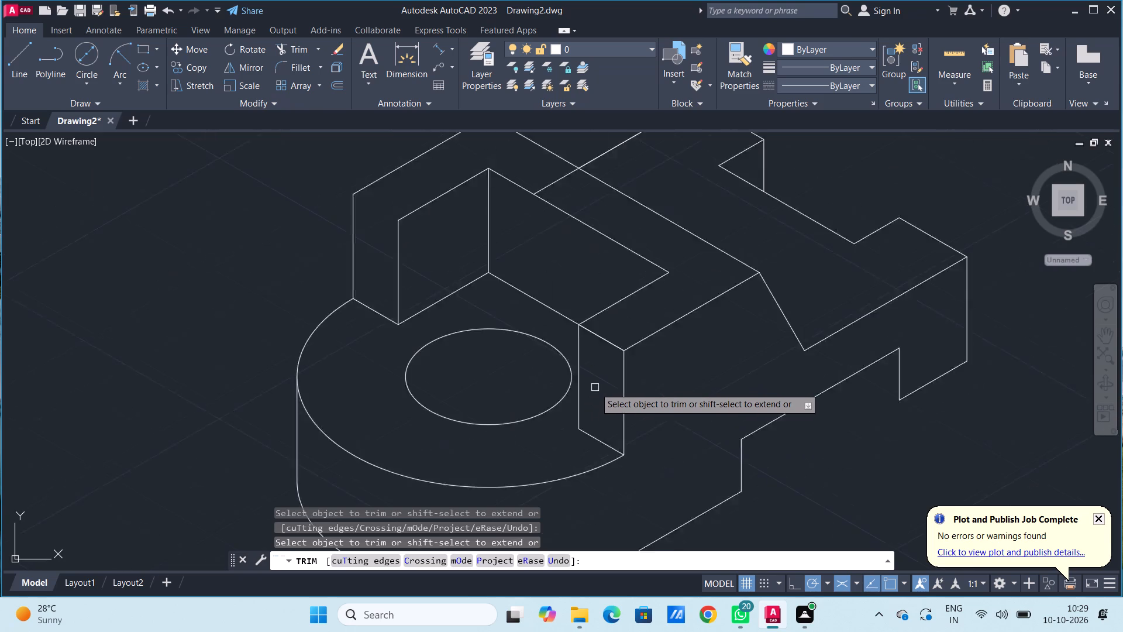
pyautogui.scroll(-3, 595, 387)
pyautogui.moveTo(686, 419); pyautogui.dragTo(678, 385, button='middle')
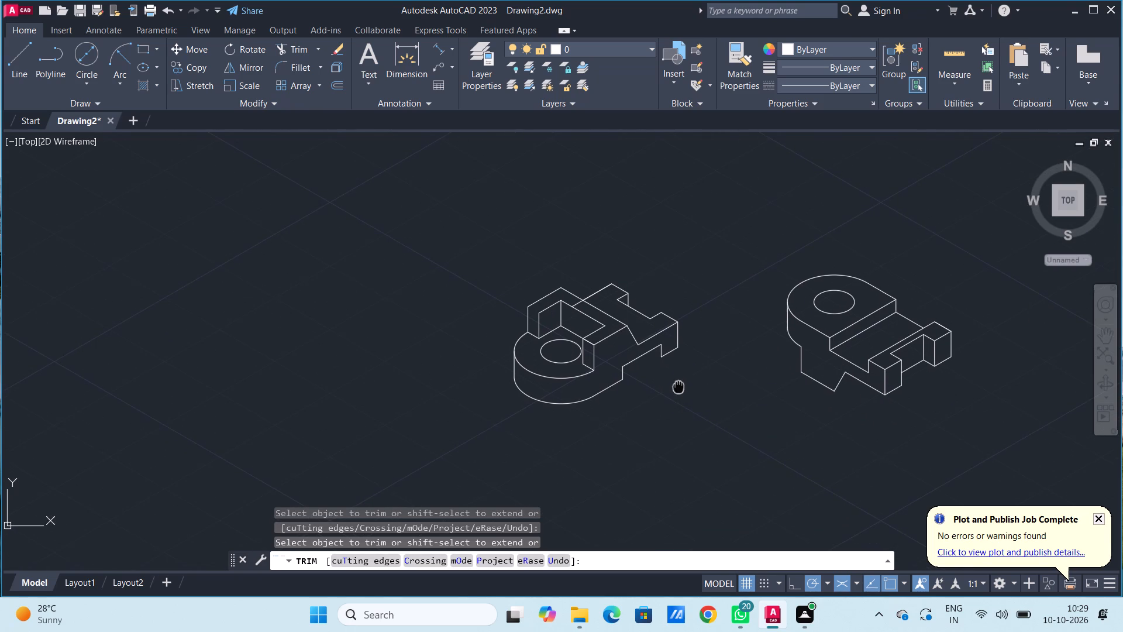
pyautogui.moveTo(678, 385); pyautogui.dragTo(678, 385, button='middle')
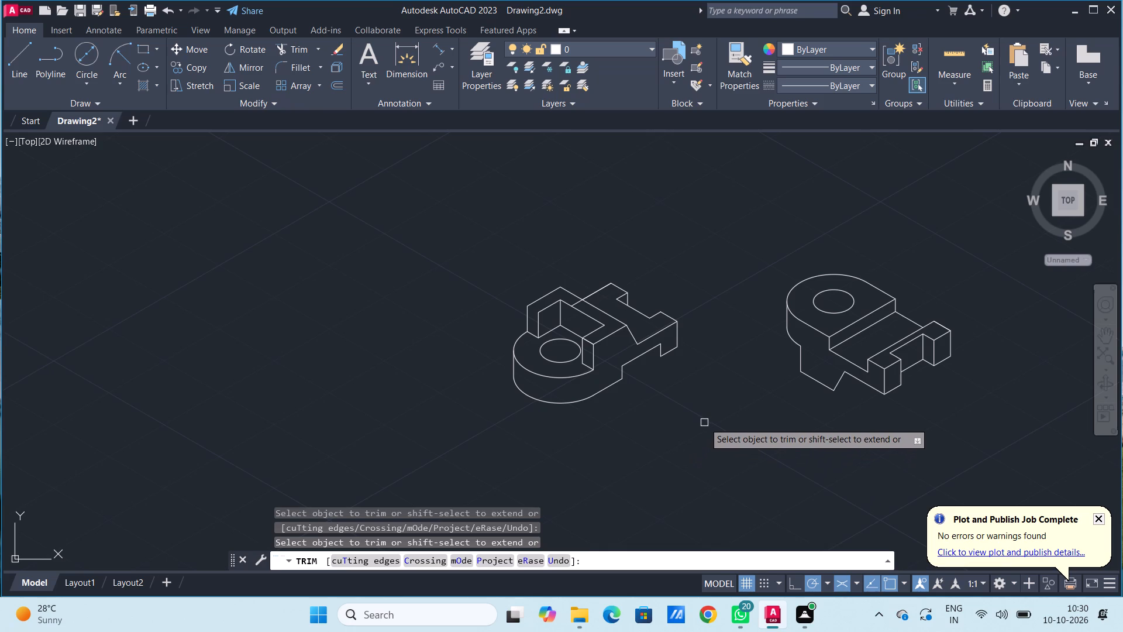
pyautogui.click(576, 303)
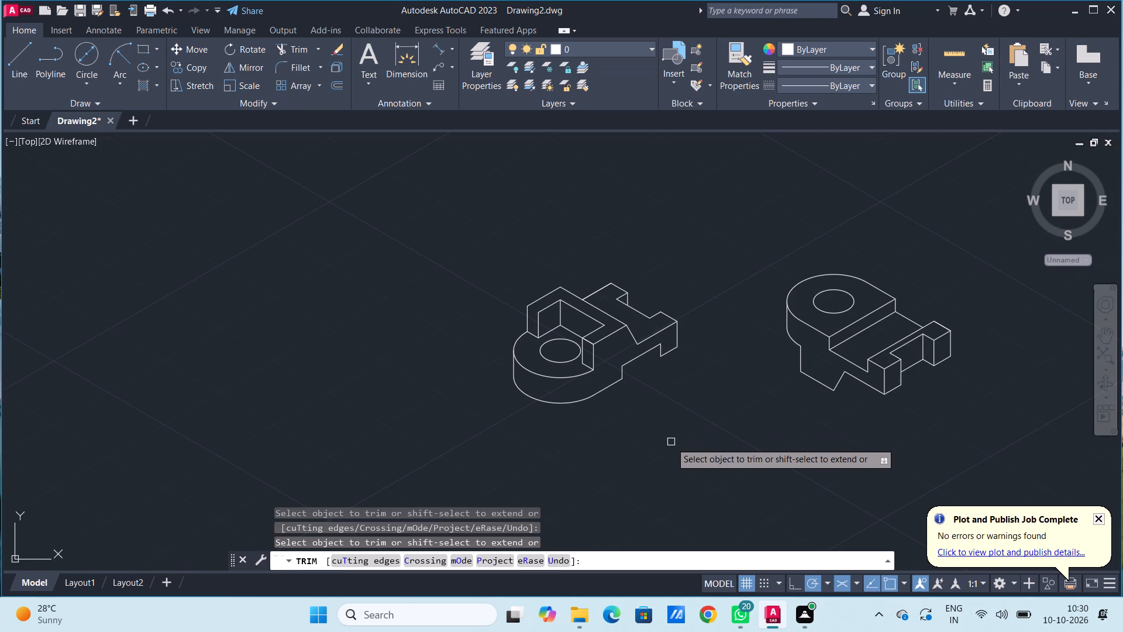
pyautogui.press('Escape')
pyautogui.press('Escape')
pyautogui.press('Escape')
pyautogui.press('Escape')
pyautogui.press('Escape')
pyautogui.press('Escape')
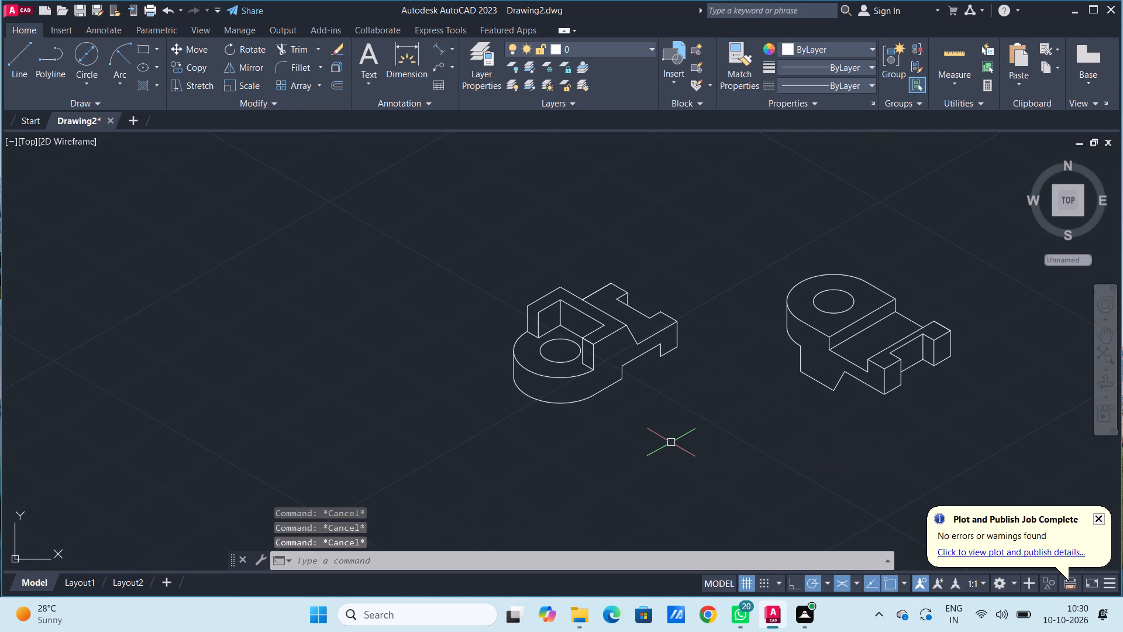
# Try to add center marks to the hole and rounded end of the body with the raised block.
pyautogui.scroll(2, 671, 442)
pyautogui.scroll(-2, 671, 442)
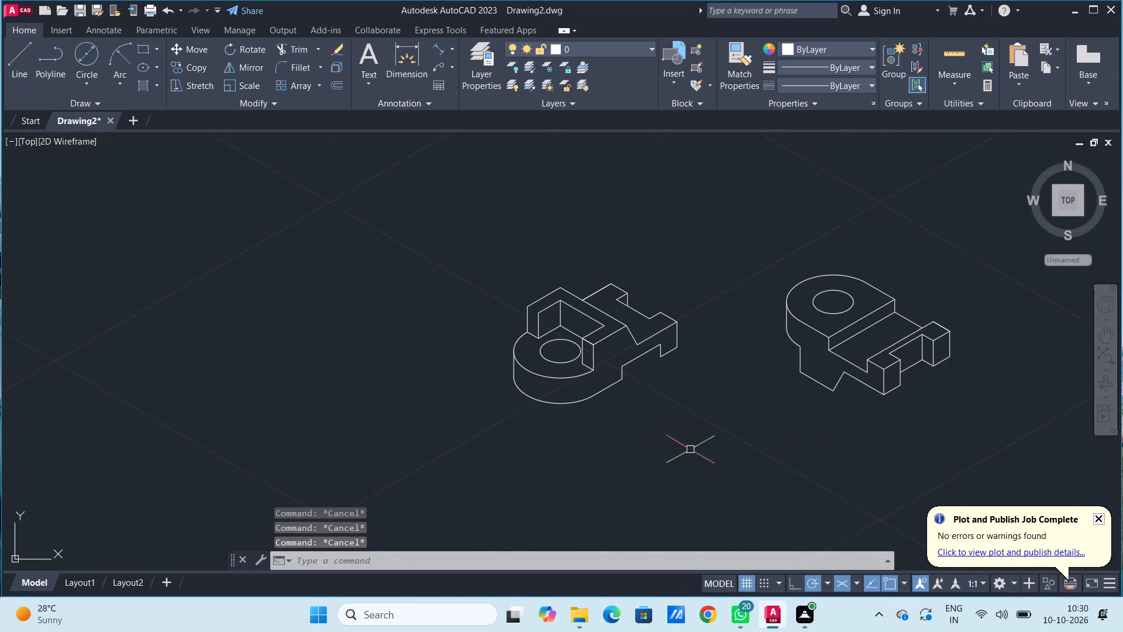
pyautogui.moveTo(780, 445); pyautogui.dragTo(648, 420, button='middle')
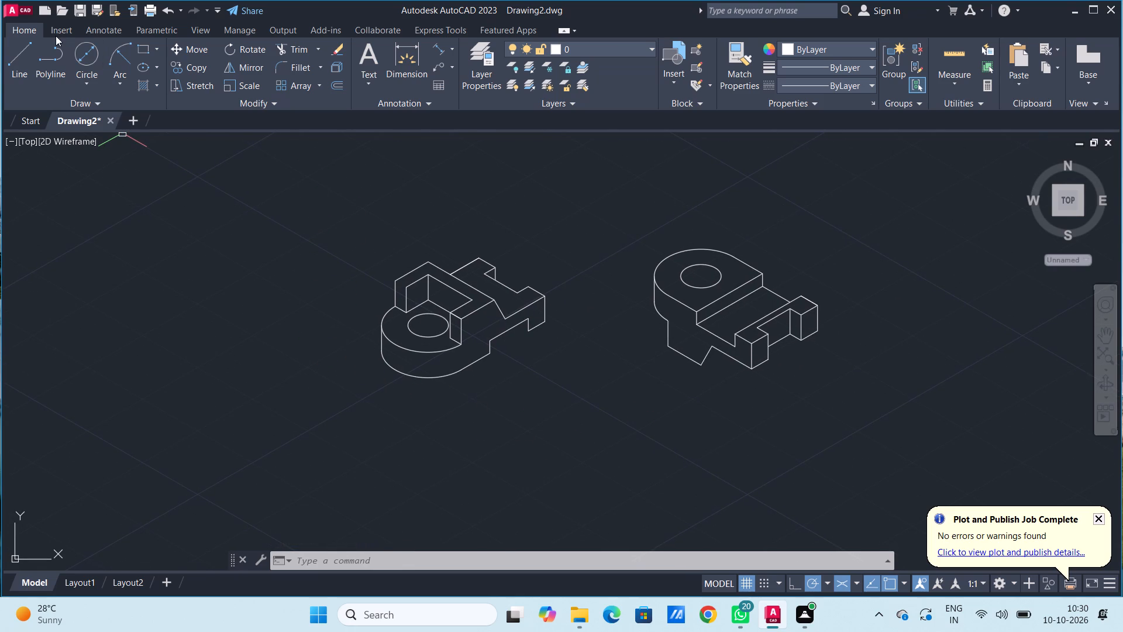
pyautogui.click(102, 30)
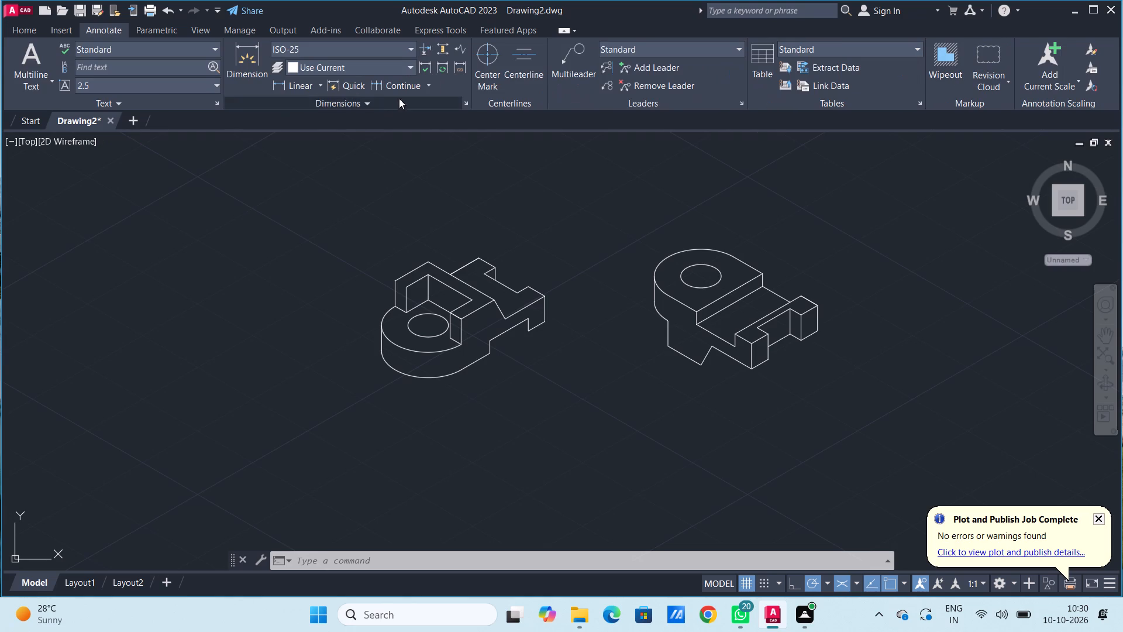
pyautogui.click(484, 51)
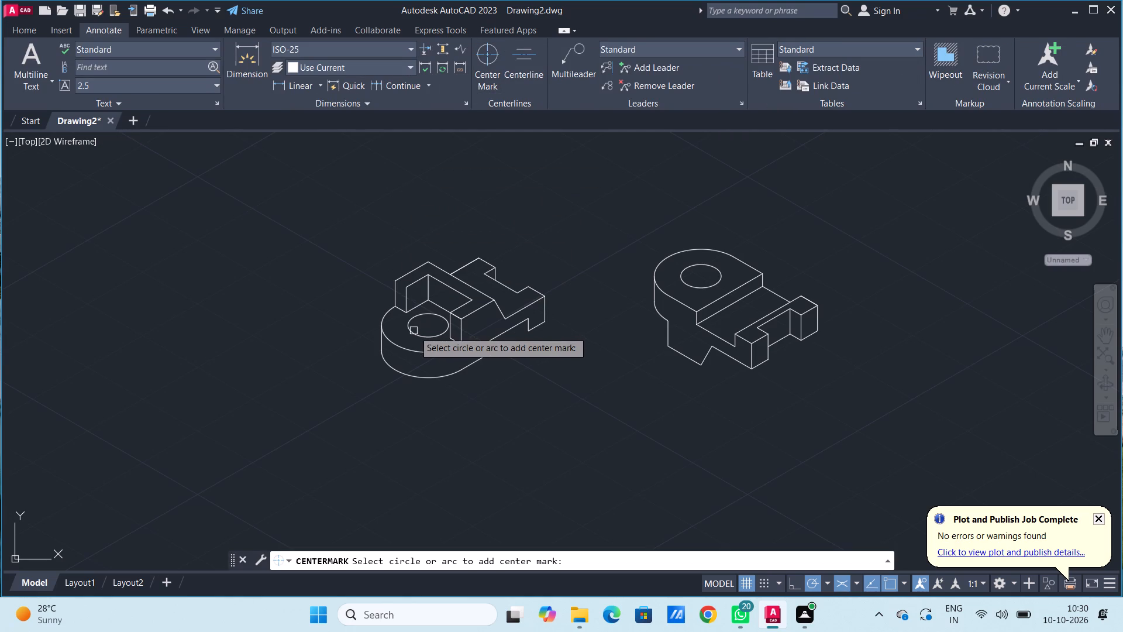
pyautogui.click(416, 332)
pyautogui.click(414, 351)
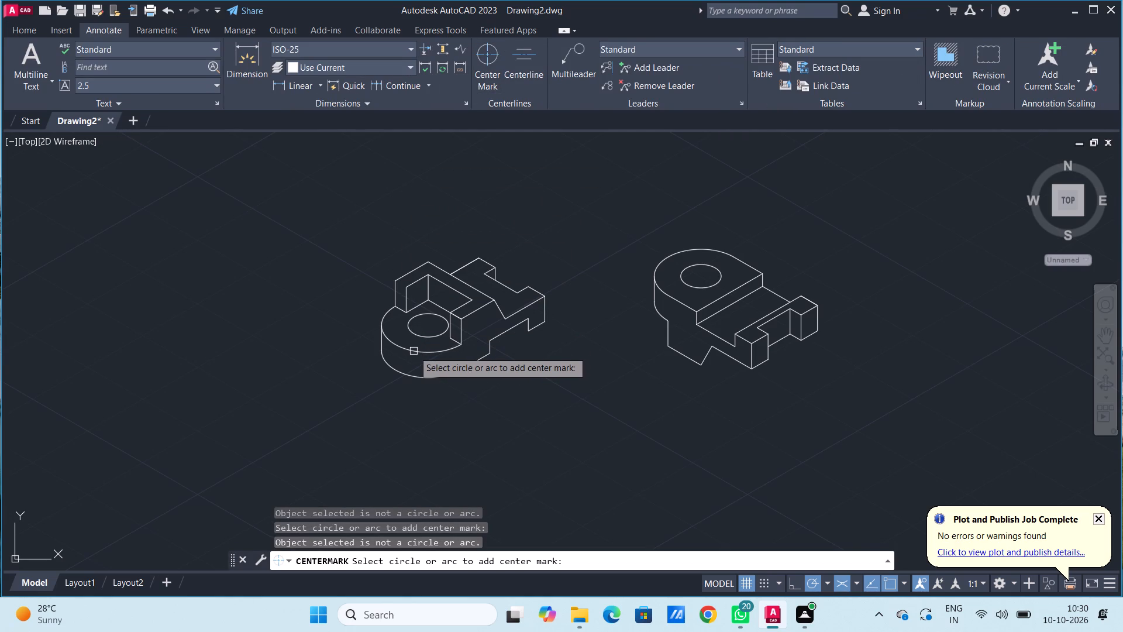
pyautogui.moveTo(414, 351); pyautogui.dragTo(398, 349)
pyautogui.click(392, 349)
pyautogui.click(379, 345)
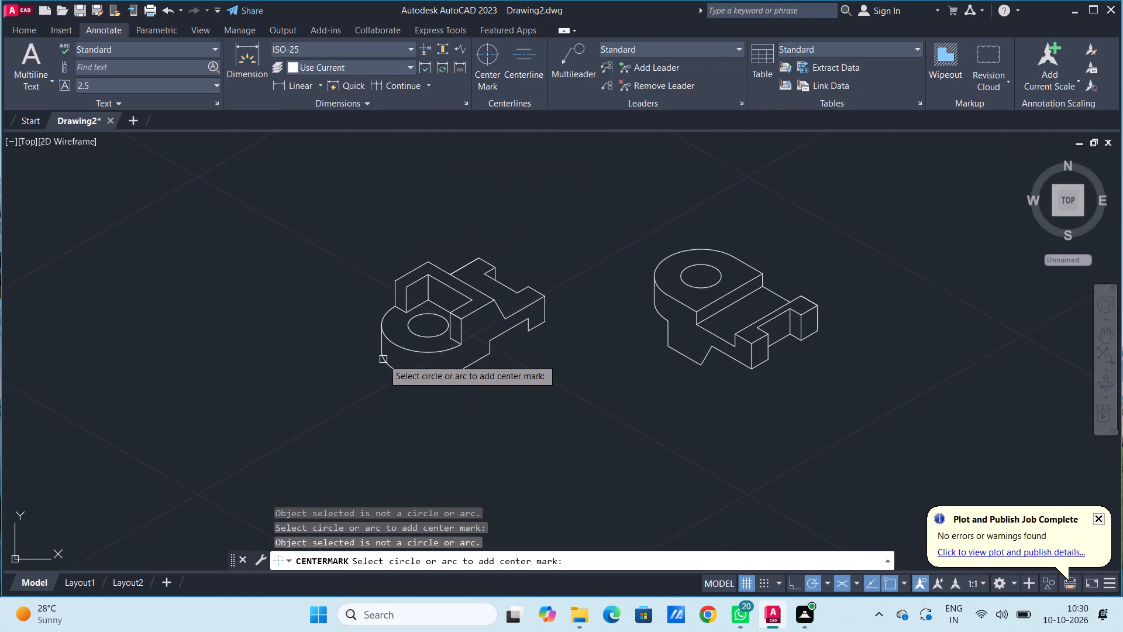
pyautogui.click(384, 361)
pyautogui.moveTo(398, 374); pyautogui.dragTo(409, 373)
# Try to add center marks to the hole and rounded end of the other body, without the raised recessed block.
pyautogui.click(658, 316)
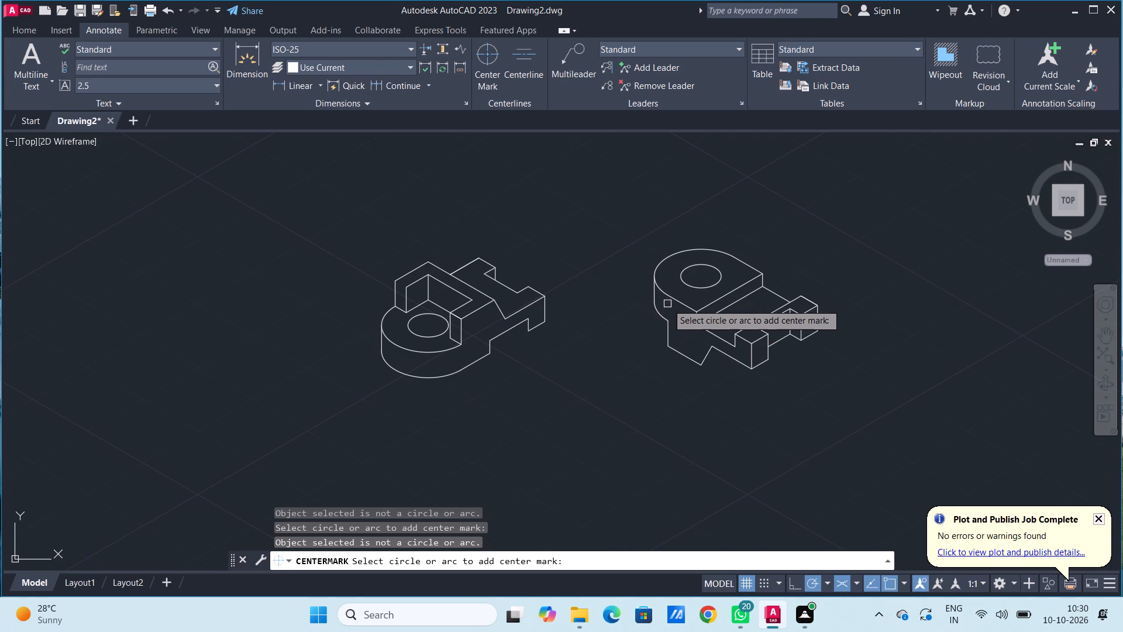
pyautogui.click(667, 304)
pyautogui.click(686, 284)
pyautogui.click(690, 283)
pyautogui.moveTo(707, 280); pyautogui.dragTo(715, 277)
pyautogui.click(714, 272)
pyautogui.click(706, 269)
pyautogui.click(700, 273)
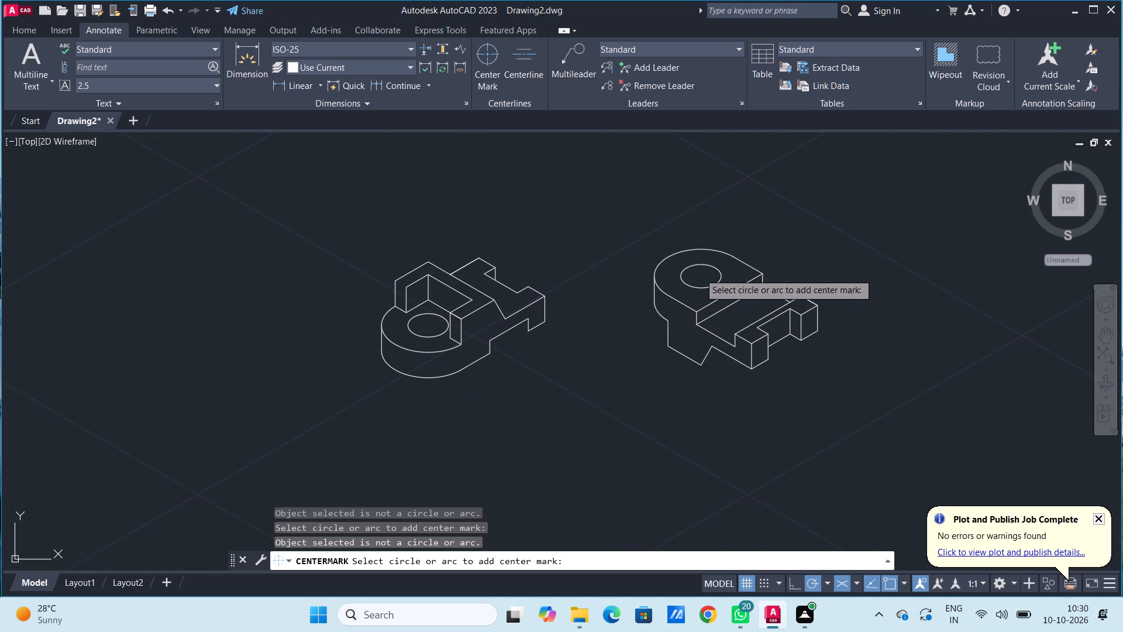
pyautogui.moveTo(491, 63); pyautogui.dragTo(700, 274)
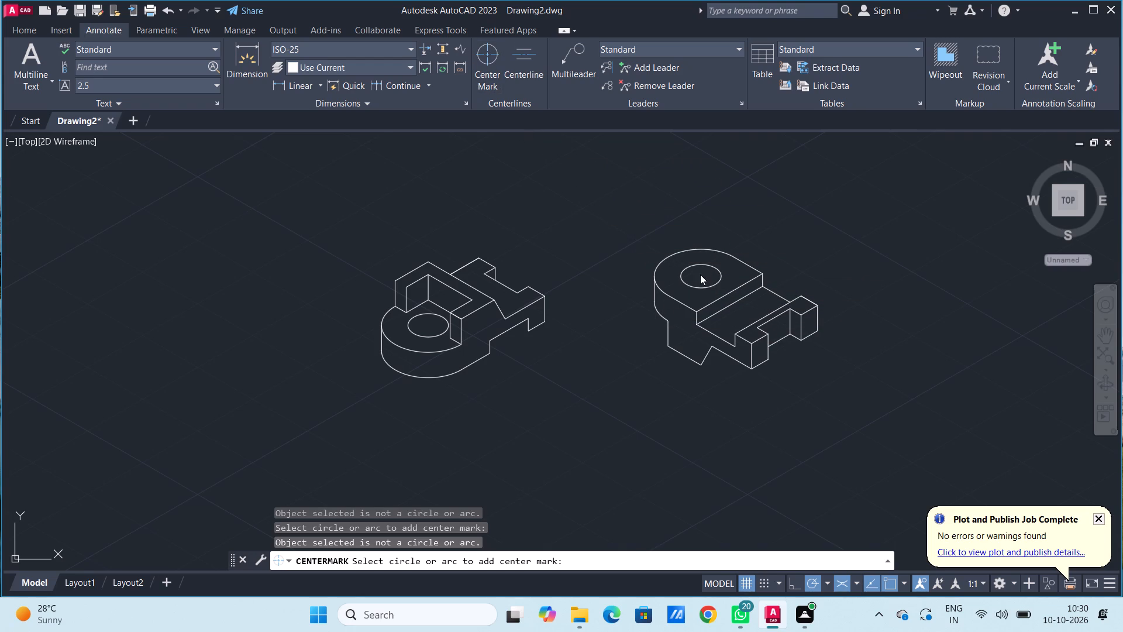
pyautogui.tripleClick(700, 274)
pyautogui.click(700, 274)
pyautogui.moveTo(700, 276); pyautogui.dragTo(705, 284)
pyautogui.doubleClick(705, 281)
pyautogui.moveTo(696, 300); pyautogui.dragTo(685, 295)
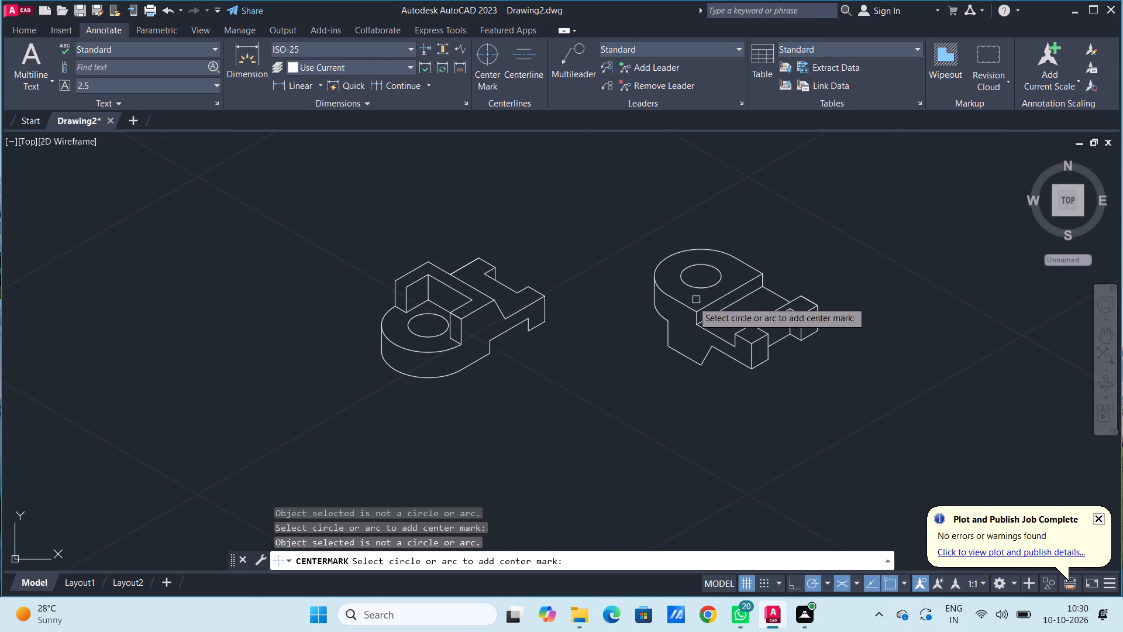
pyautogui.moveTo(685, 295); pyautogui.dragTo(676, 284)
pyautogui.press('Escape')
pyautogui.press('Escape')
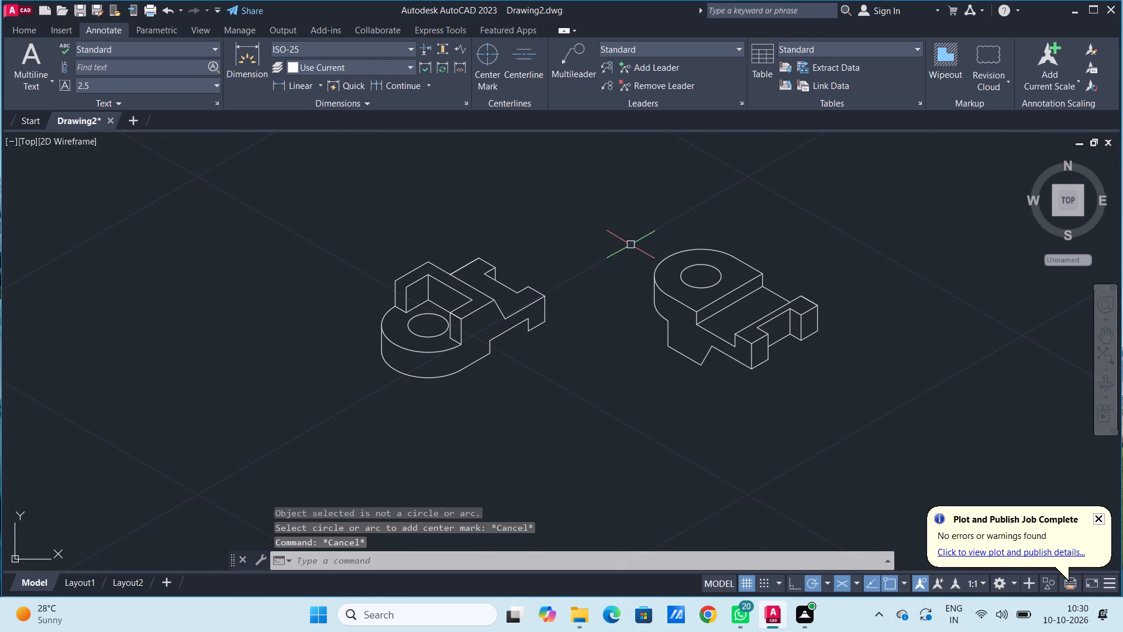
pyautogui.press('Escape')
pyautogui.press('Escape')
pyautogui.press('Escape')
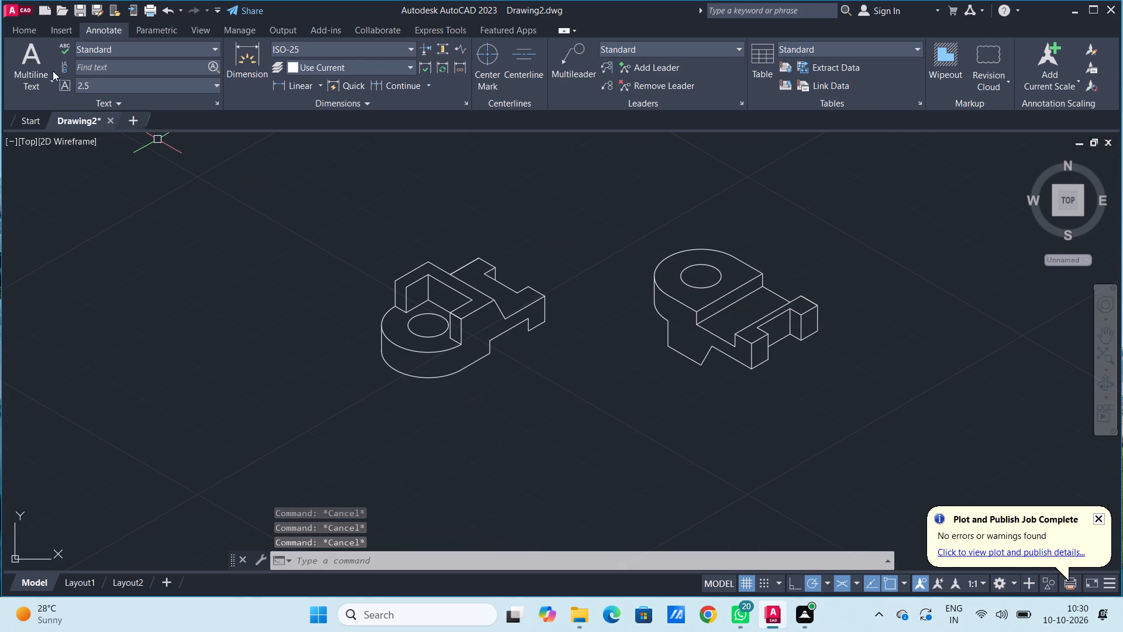
# Modify the ISO-25 dimension style to a text height of 6 and set it as the current style.
pyautogui.click(31, 26)
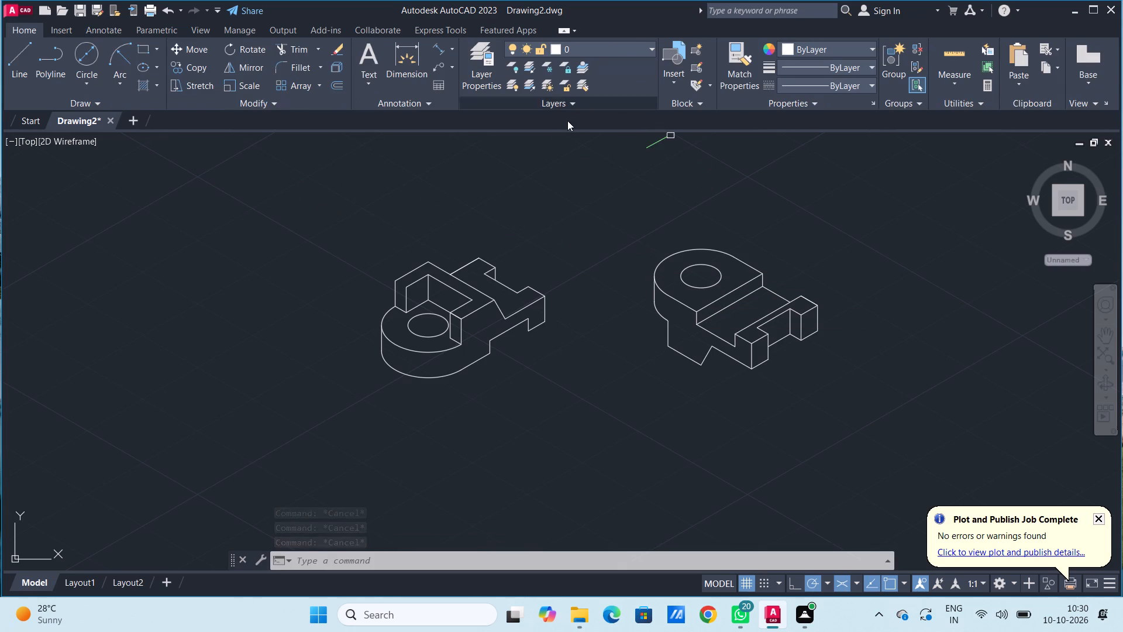
pyautogui.press('d')
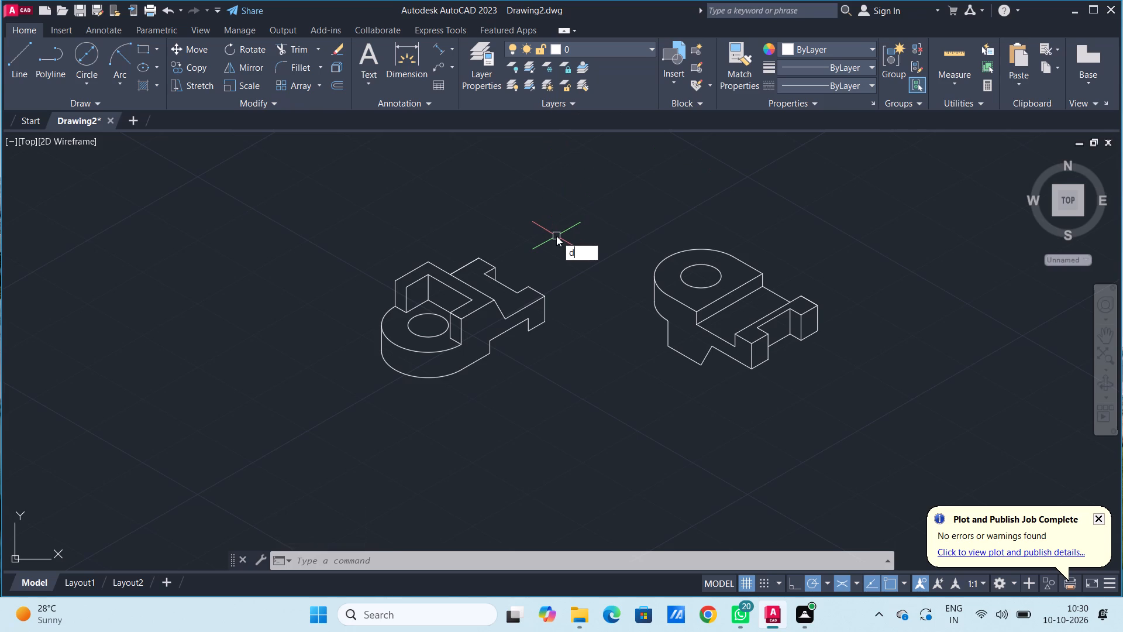
pyautogui.press('space')
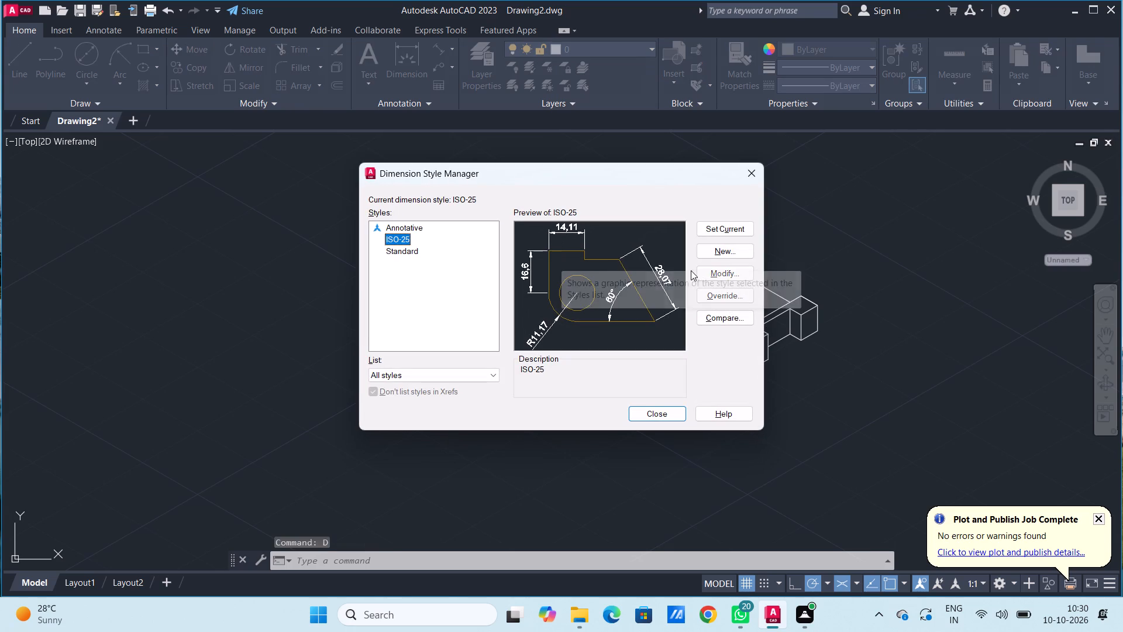
pyautogui.click(709, 275)
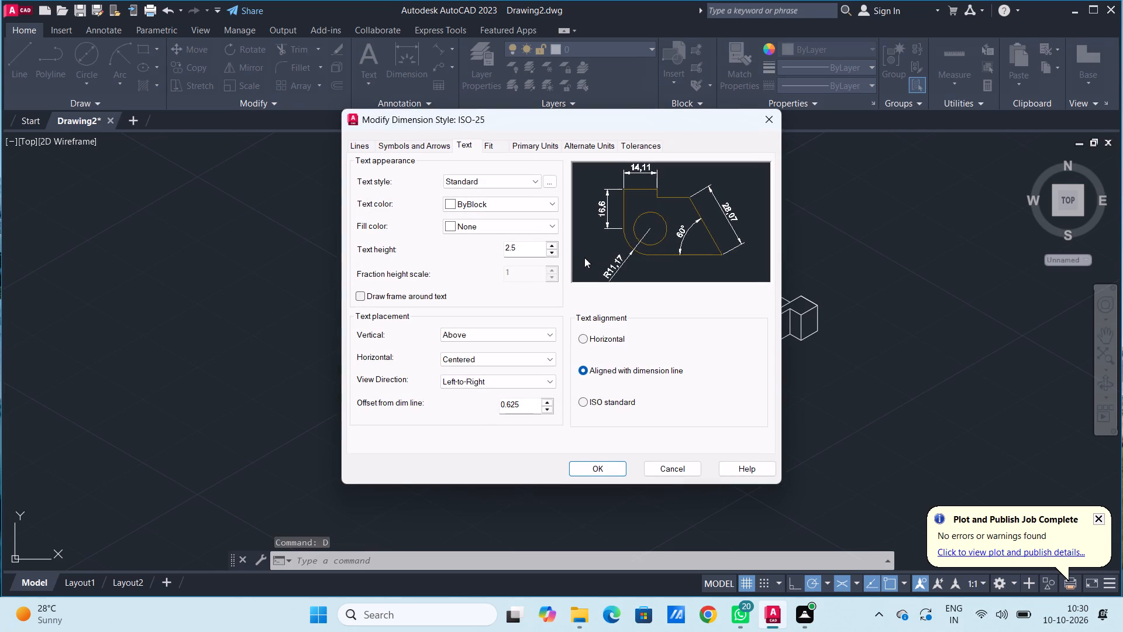
pyautogui.click(529, 247)
pyautogui.click(529, 247)
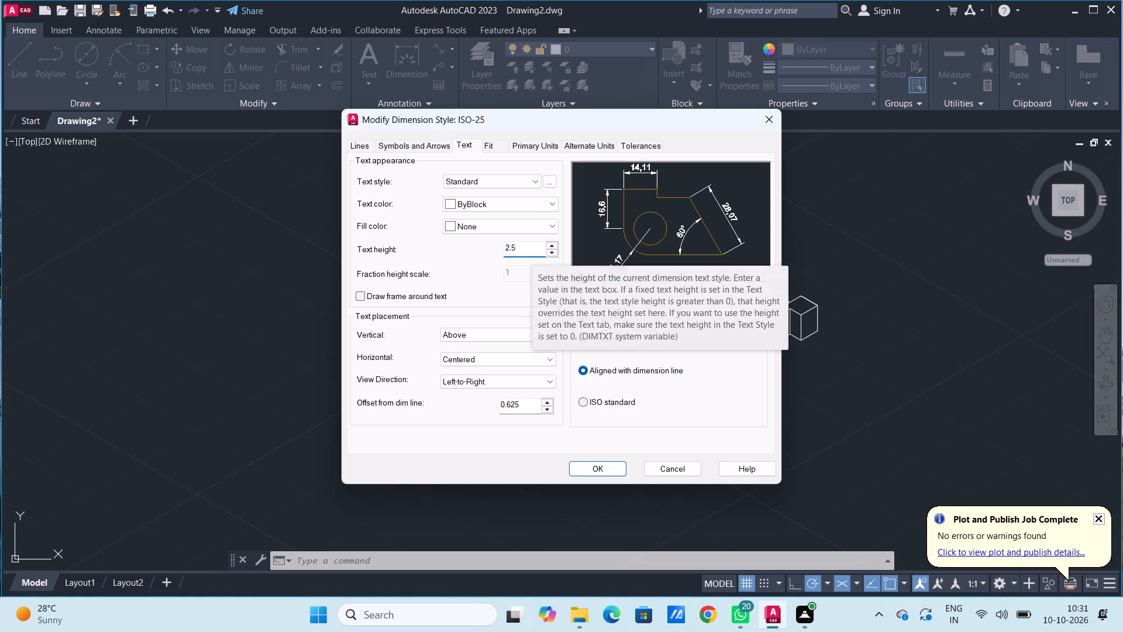
pyautogui.doubleClick(525, 249)
pyautogui.press('6')
pyautogui.press('Return')
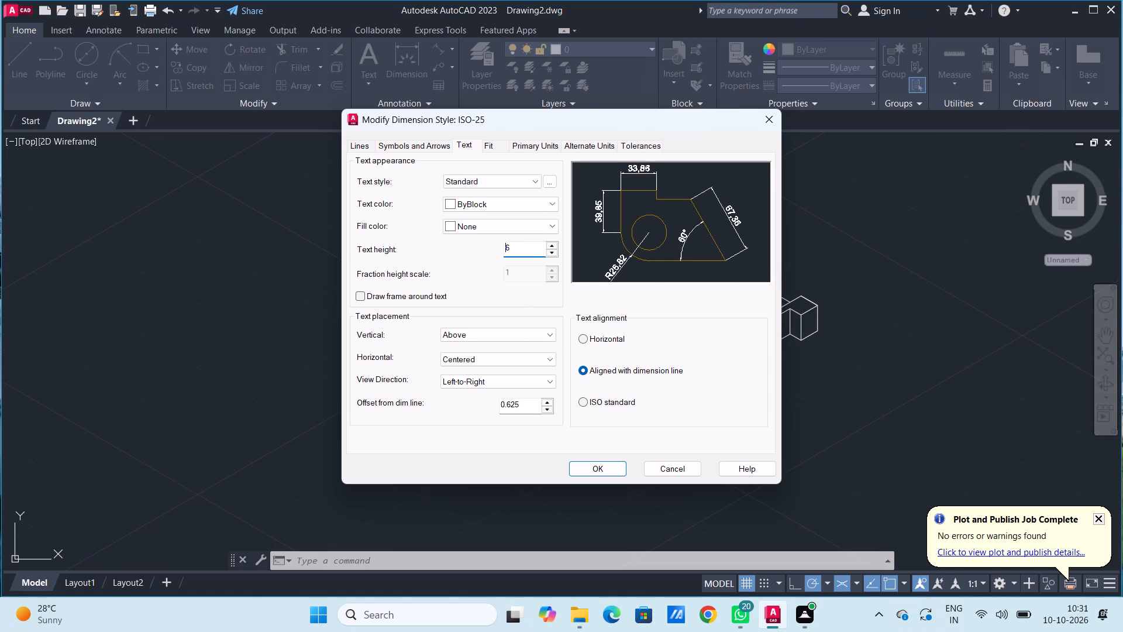
pyautogui.click(595, 460)
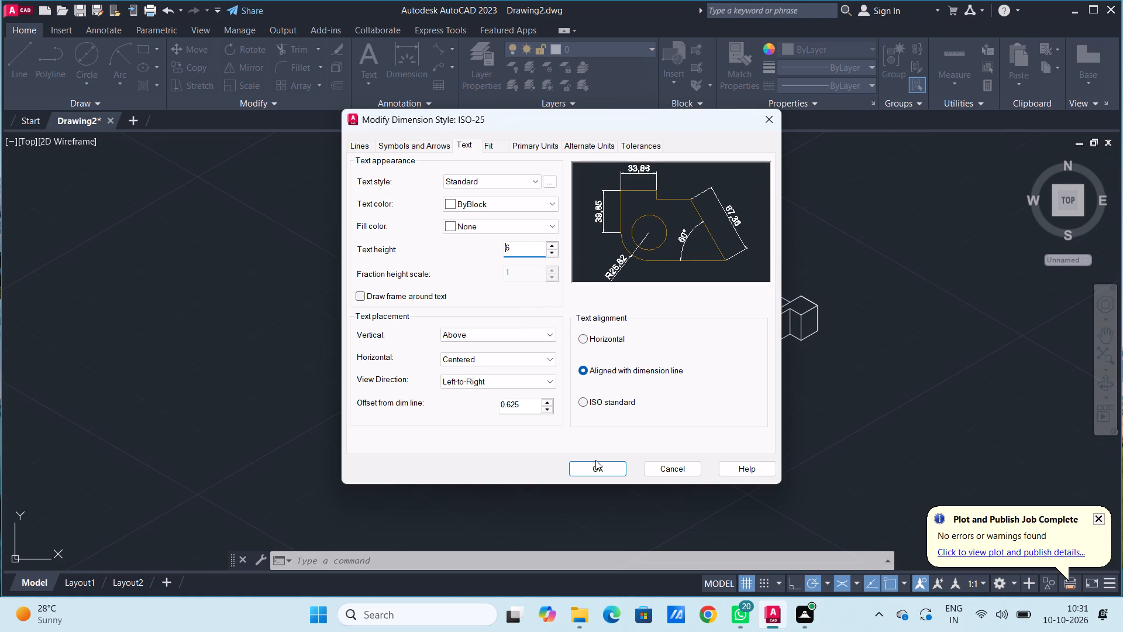
pyautogui.click(595, 462)
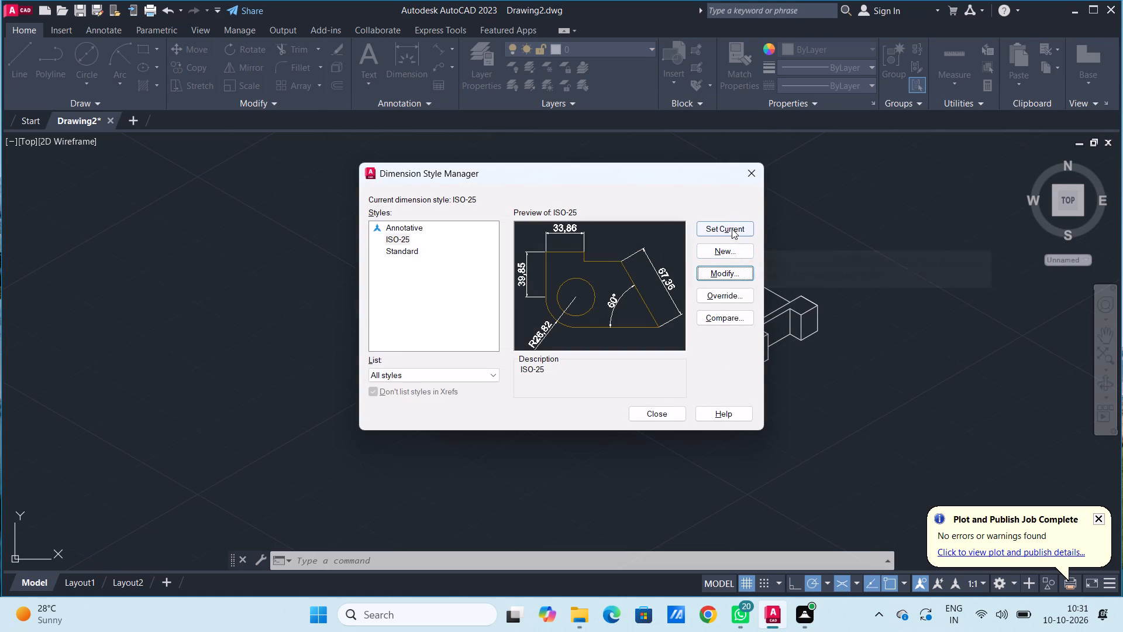
pyautogui.click(732, 226)
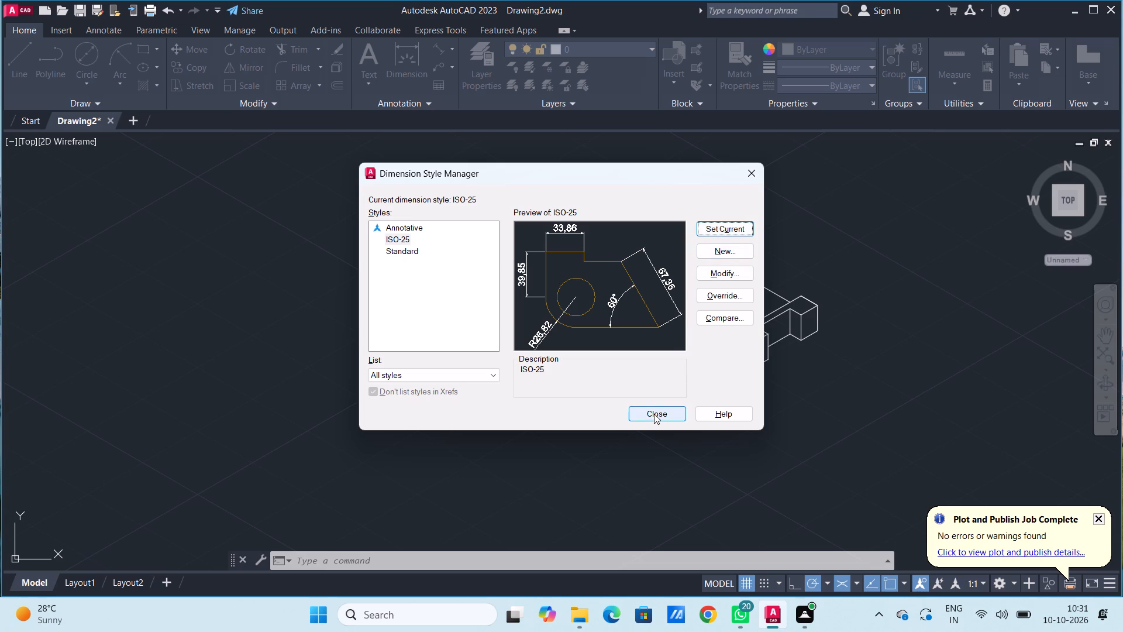
pyautogui.click(654, 414)
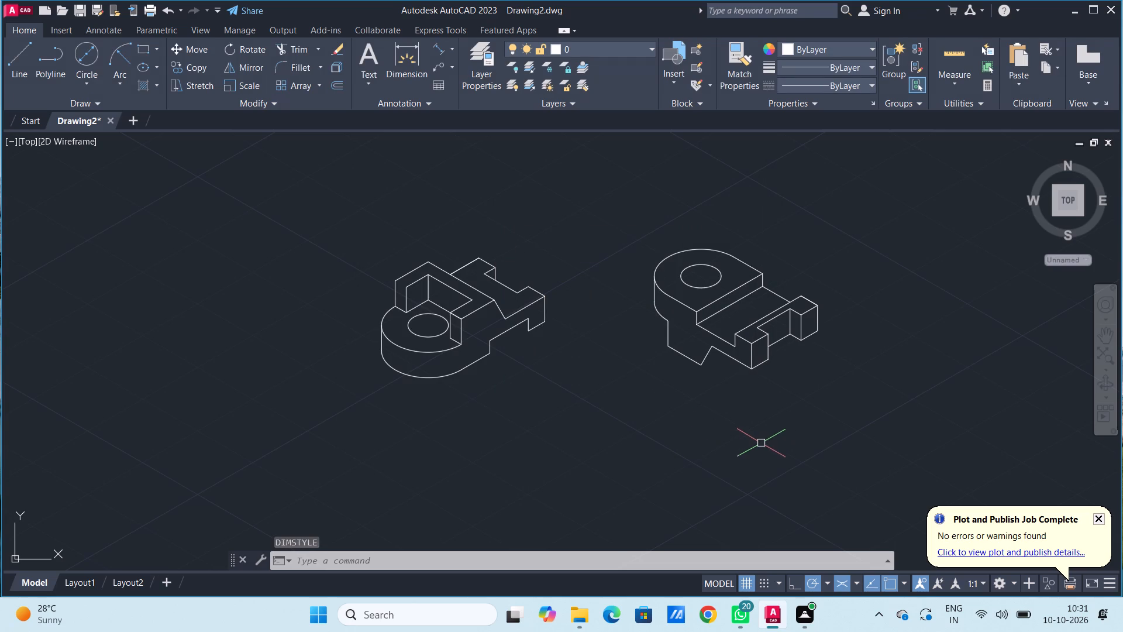
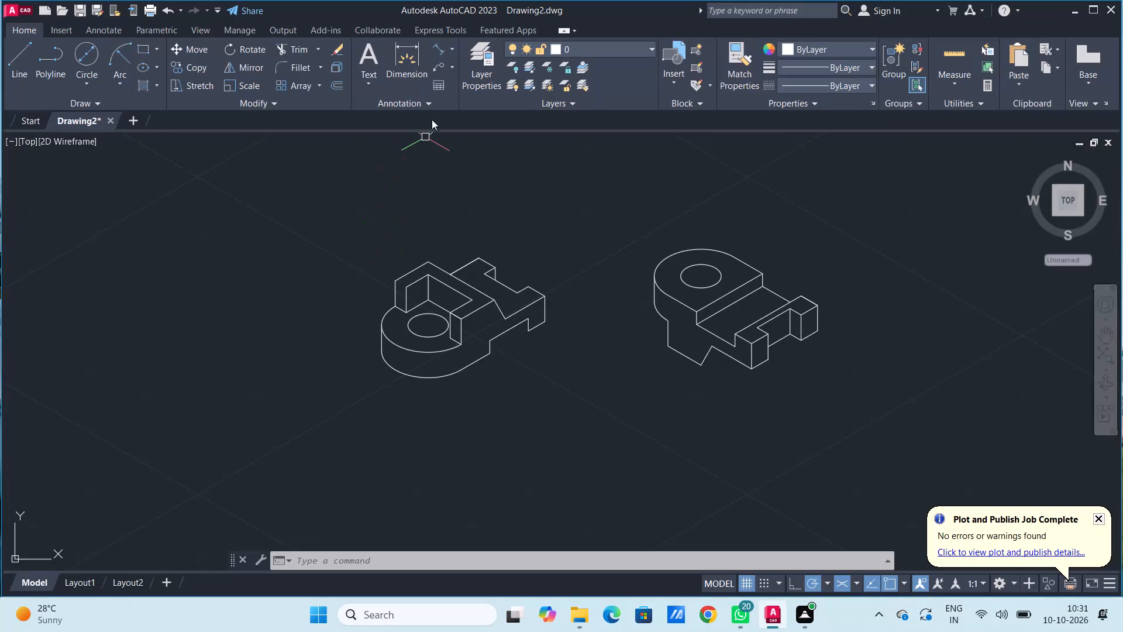
# Add an aligned dimension across the full width of the notched end on the body with the raised block.
pyautogui.click(439, 49)
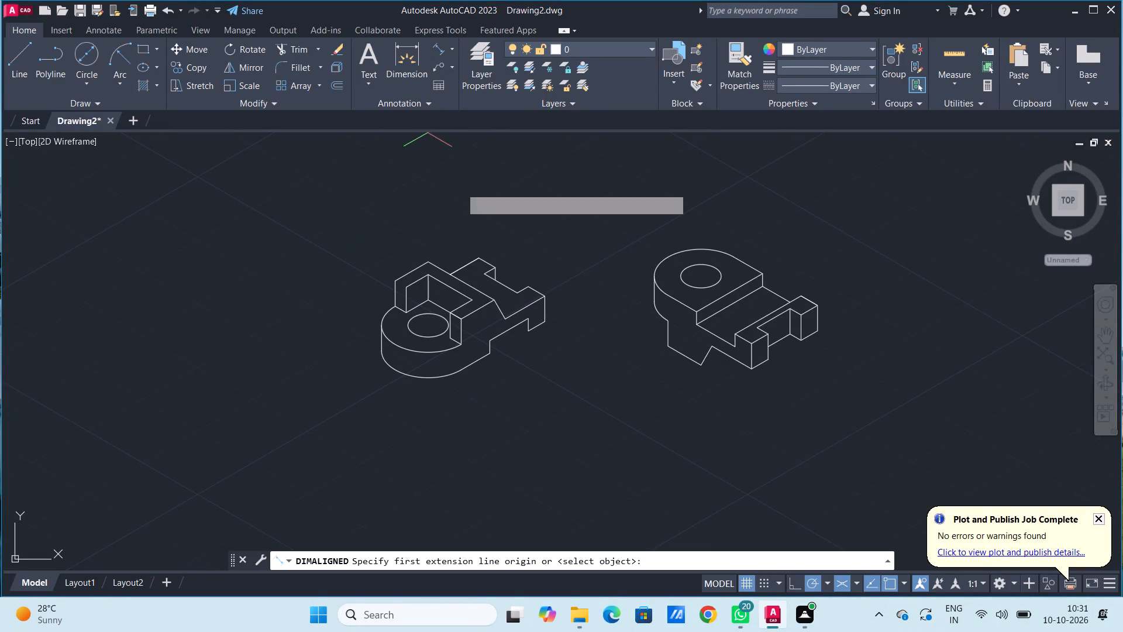
pyautogui.click(476, 262)
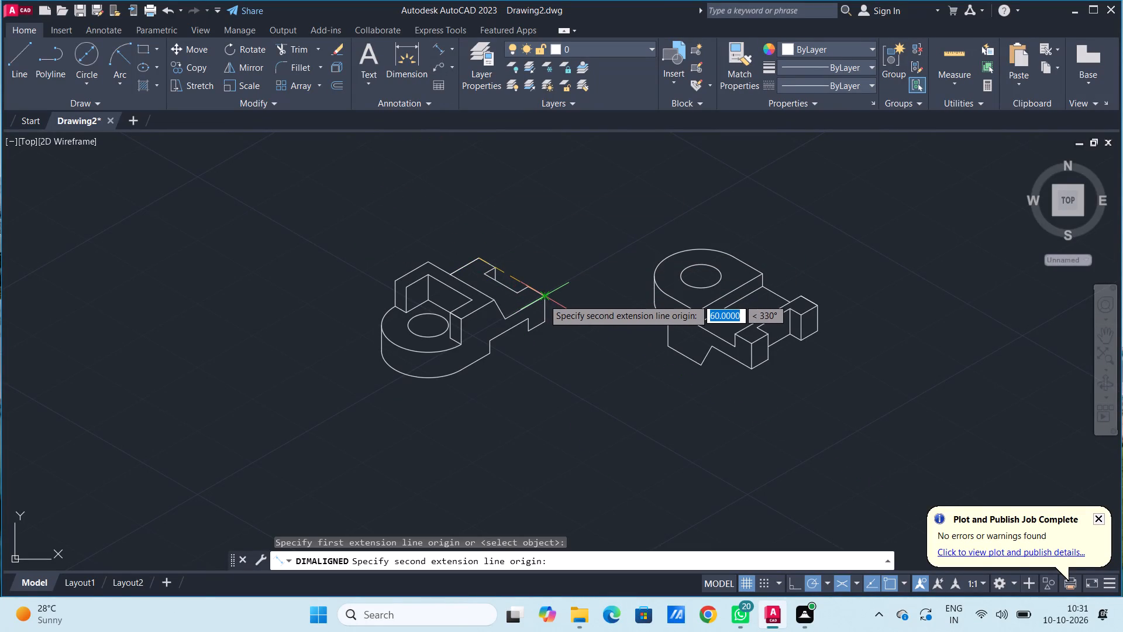
pyautogui.click(543, 294)
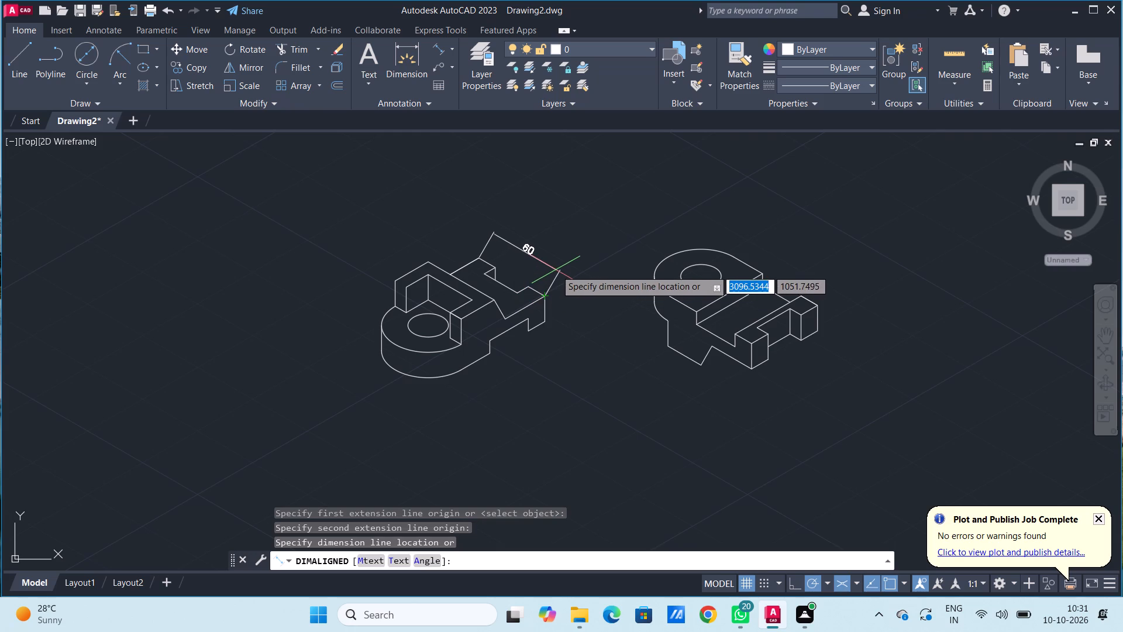
pyautogui.click(556, 270)
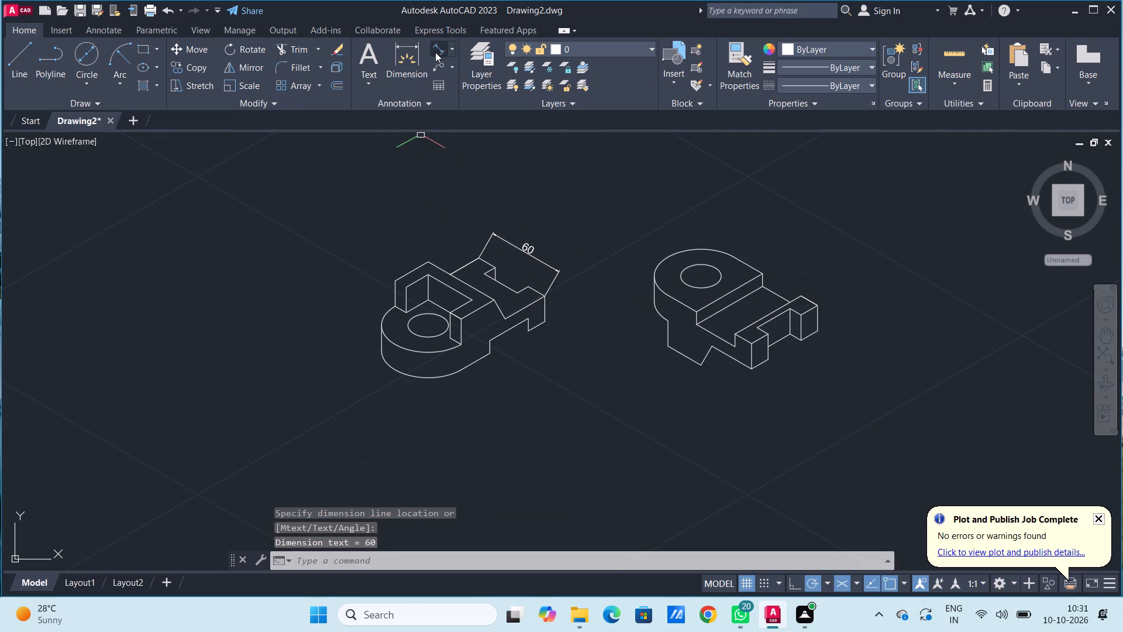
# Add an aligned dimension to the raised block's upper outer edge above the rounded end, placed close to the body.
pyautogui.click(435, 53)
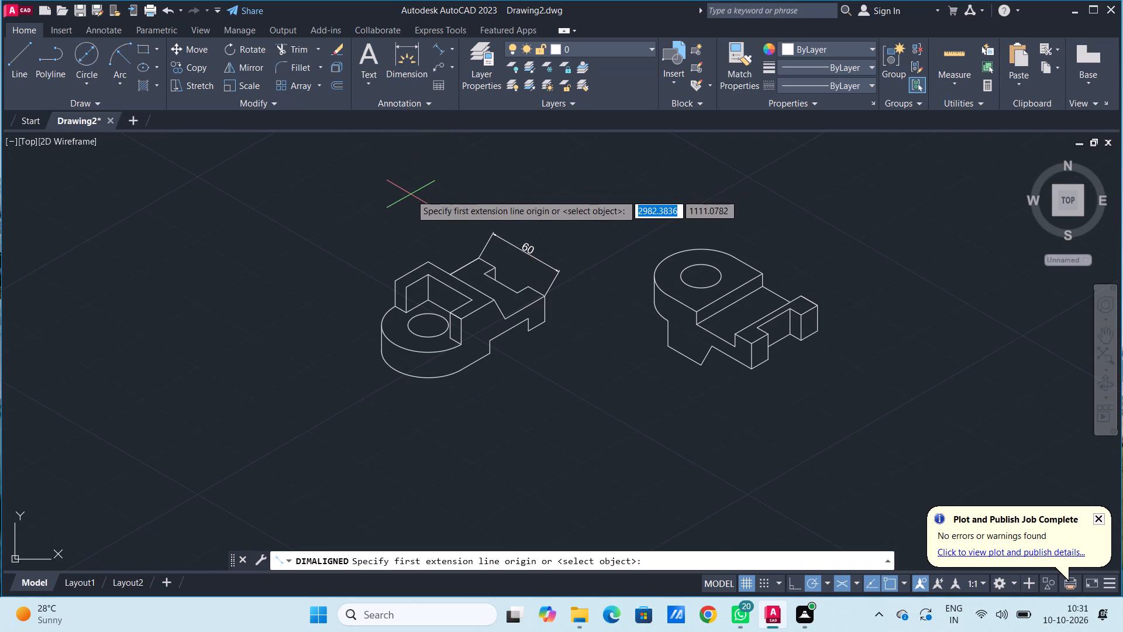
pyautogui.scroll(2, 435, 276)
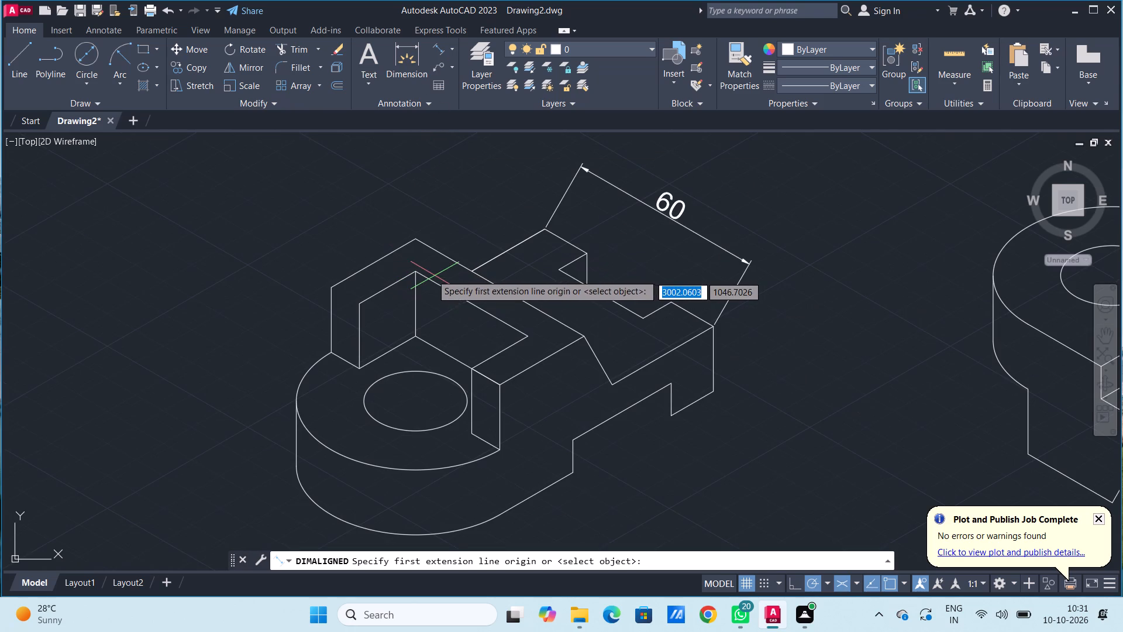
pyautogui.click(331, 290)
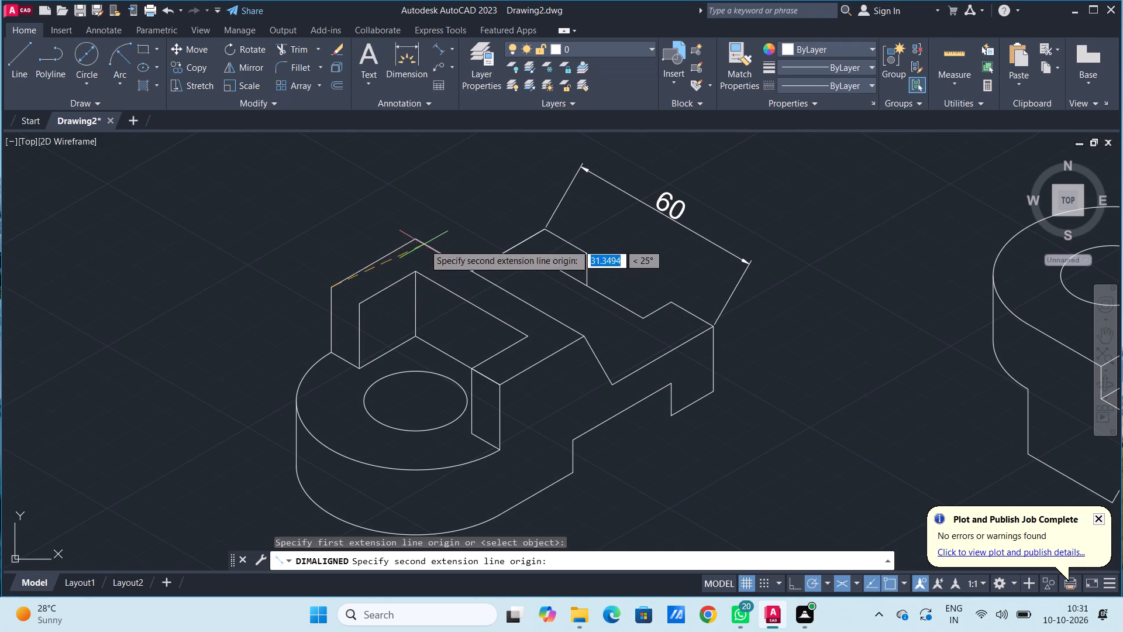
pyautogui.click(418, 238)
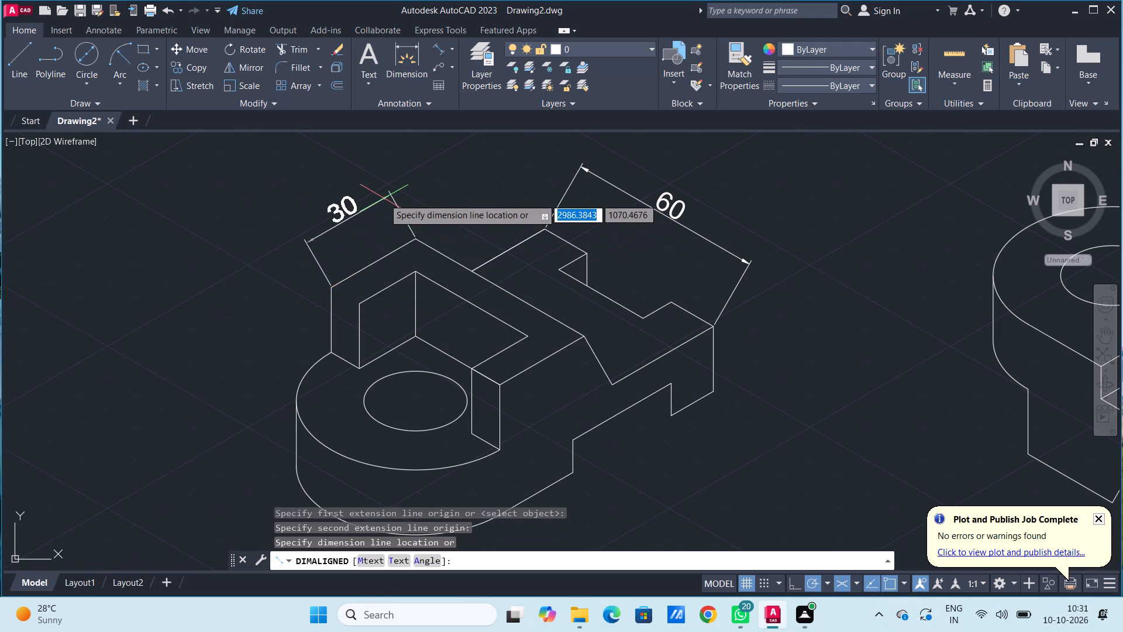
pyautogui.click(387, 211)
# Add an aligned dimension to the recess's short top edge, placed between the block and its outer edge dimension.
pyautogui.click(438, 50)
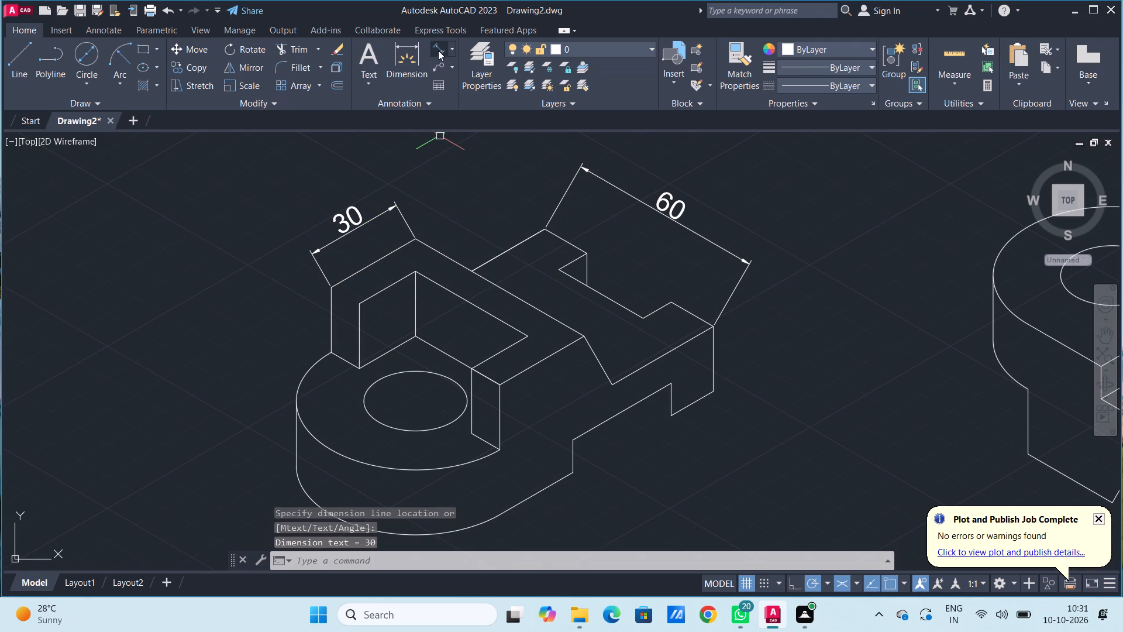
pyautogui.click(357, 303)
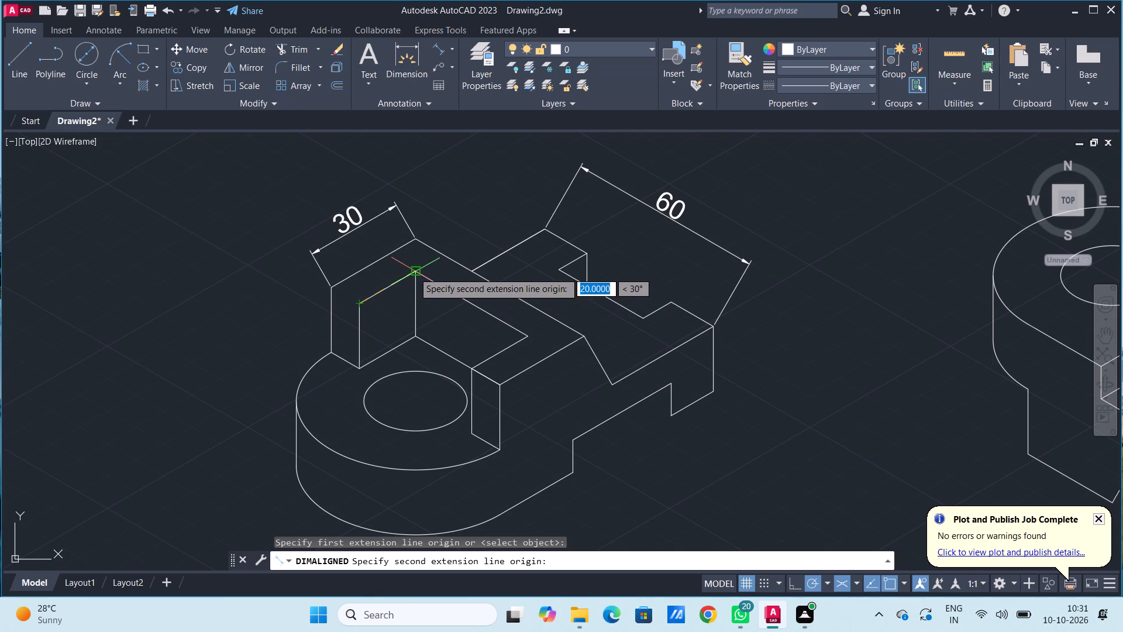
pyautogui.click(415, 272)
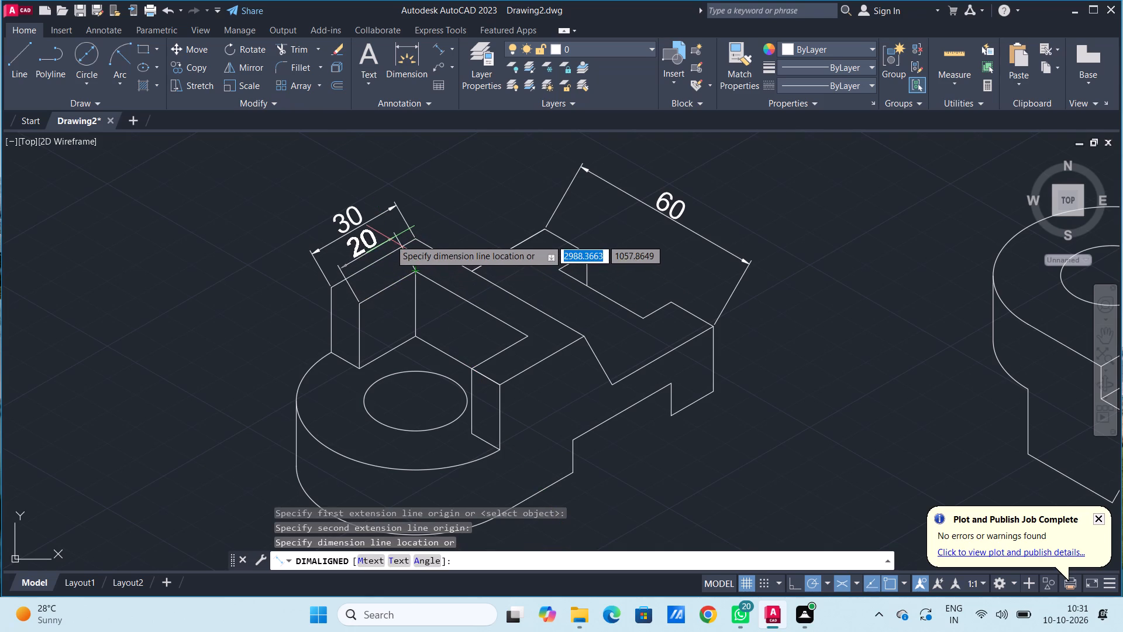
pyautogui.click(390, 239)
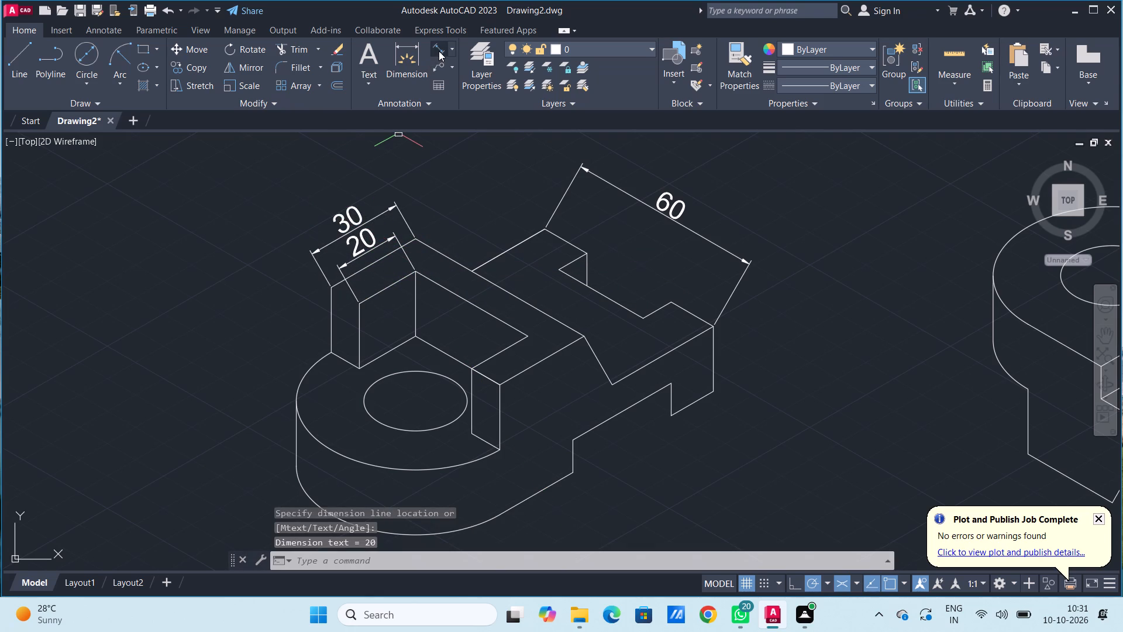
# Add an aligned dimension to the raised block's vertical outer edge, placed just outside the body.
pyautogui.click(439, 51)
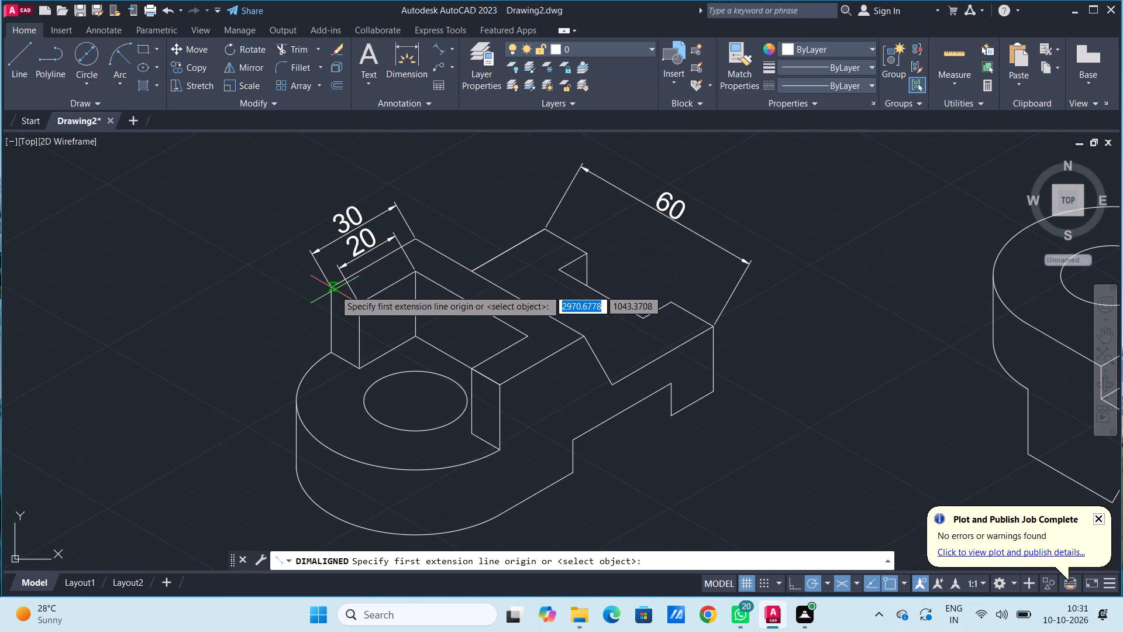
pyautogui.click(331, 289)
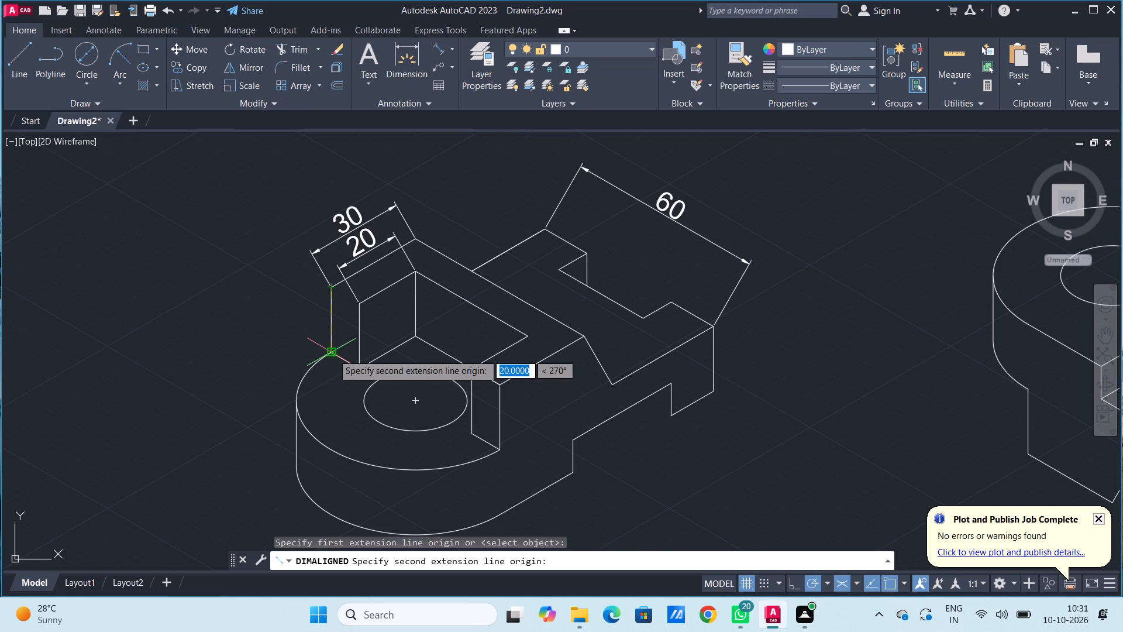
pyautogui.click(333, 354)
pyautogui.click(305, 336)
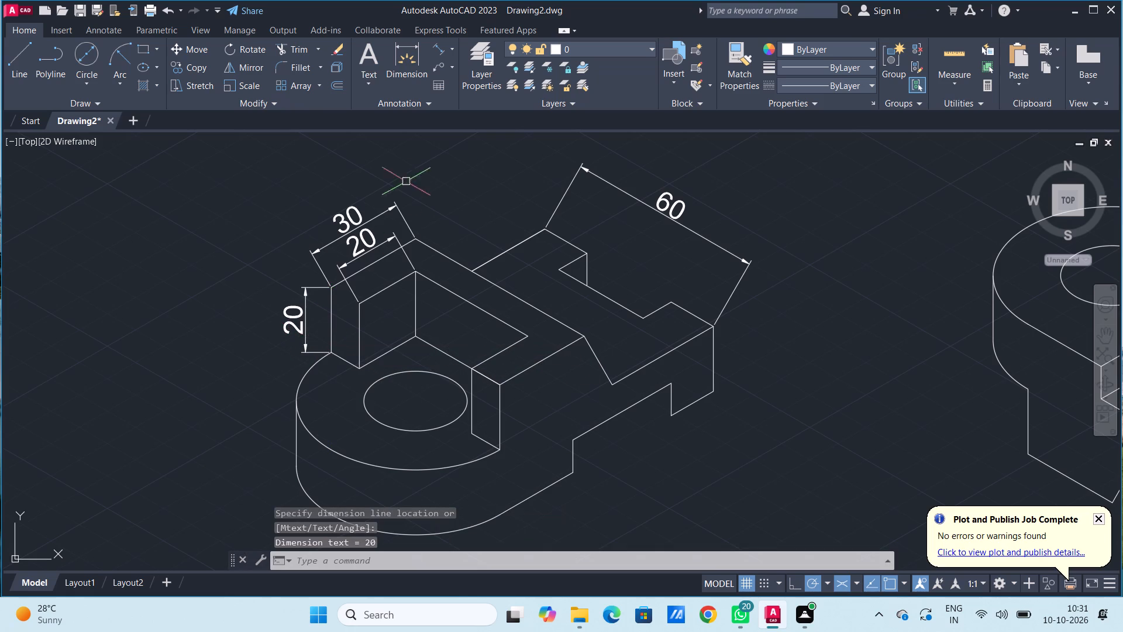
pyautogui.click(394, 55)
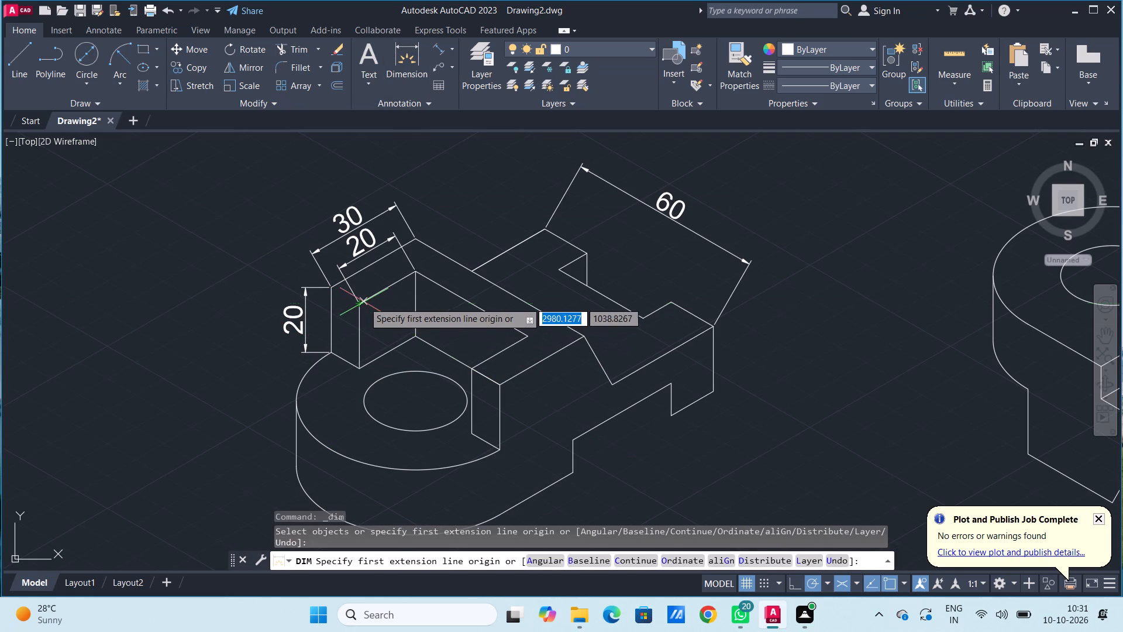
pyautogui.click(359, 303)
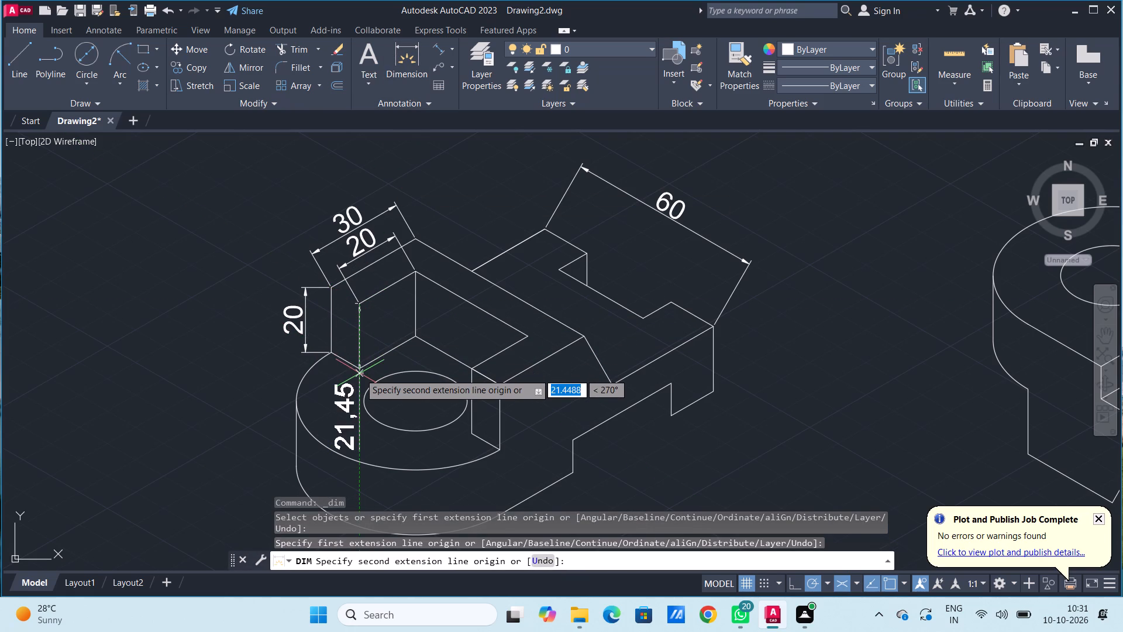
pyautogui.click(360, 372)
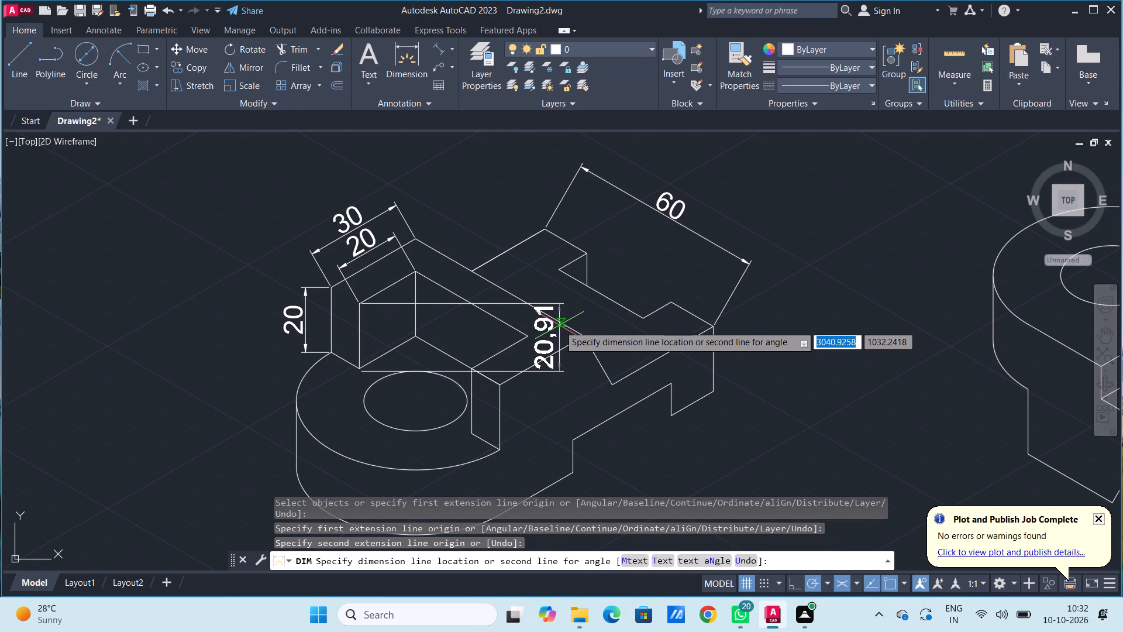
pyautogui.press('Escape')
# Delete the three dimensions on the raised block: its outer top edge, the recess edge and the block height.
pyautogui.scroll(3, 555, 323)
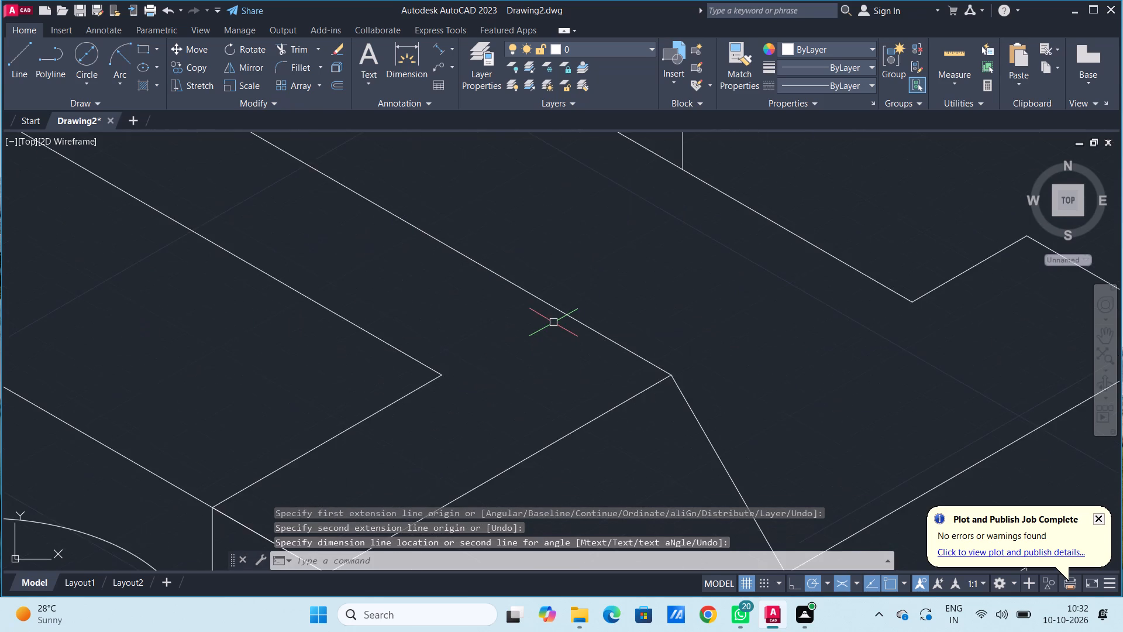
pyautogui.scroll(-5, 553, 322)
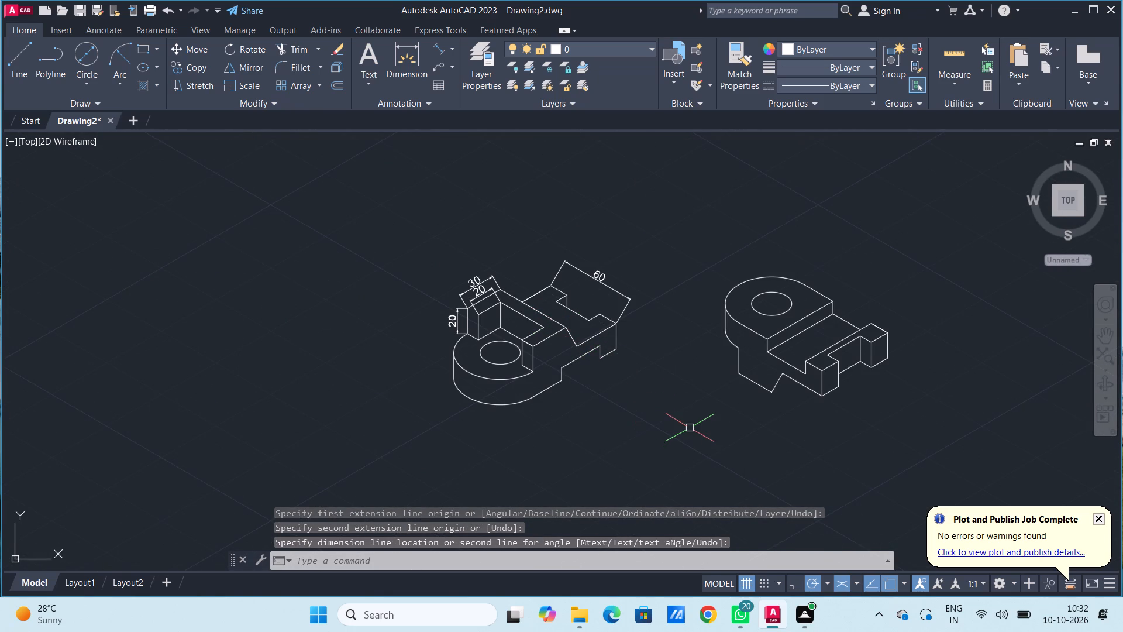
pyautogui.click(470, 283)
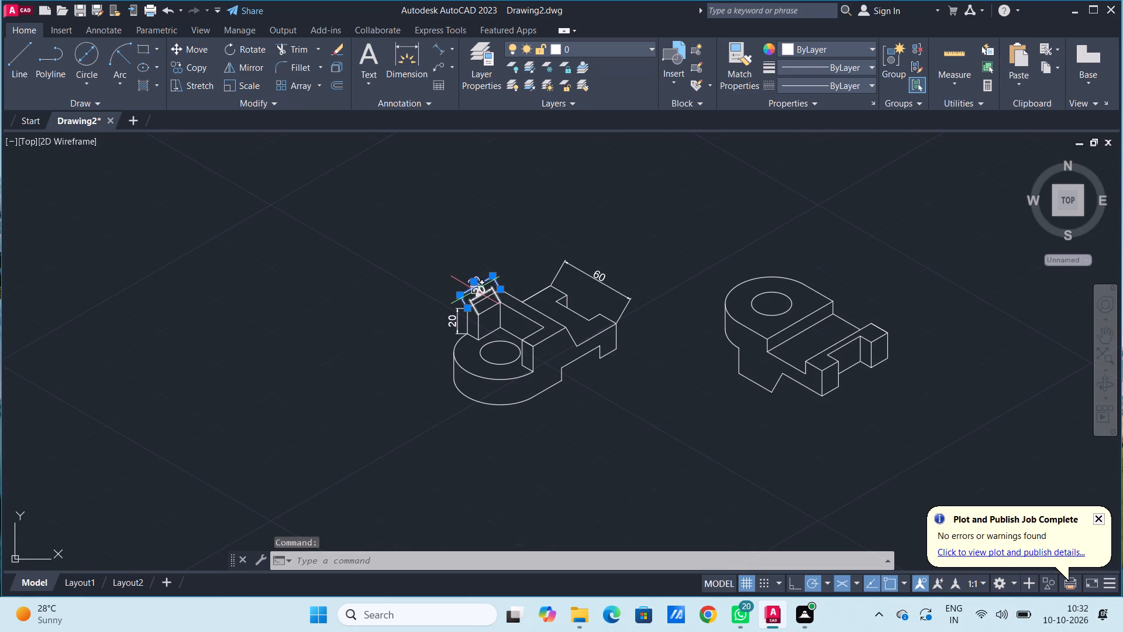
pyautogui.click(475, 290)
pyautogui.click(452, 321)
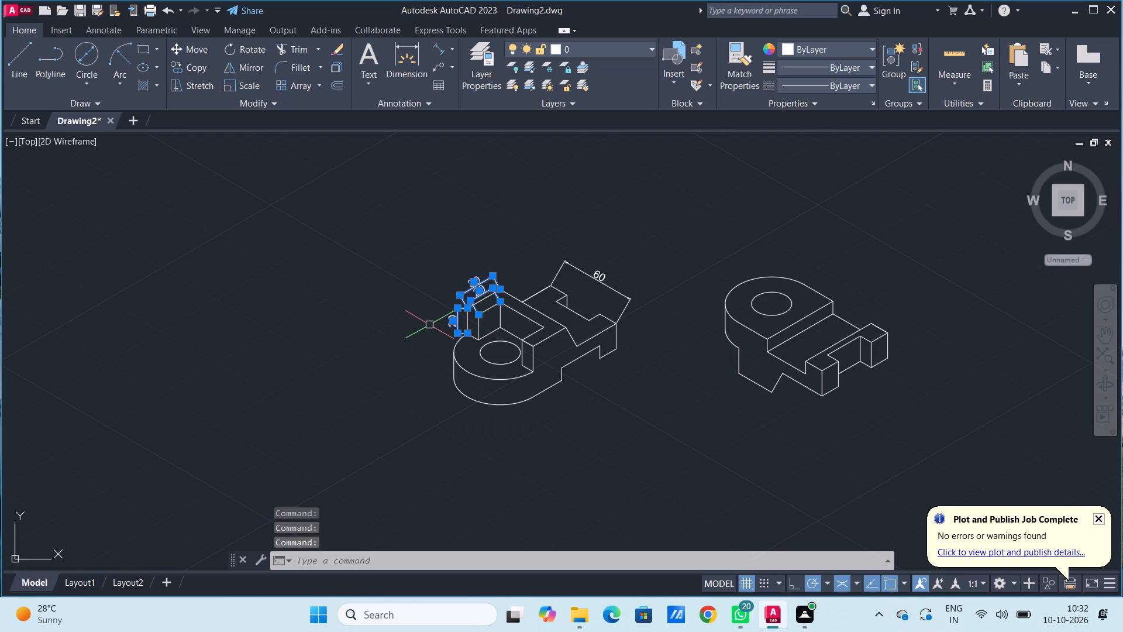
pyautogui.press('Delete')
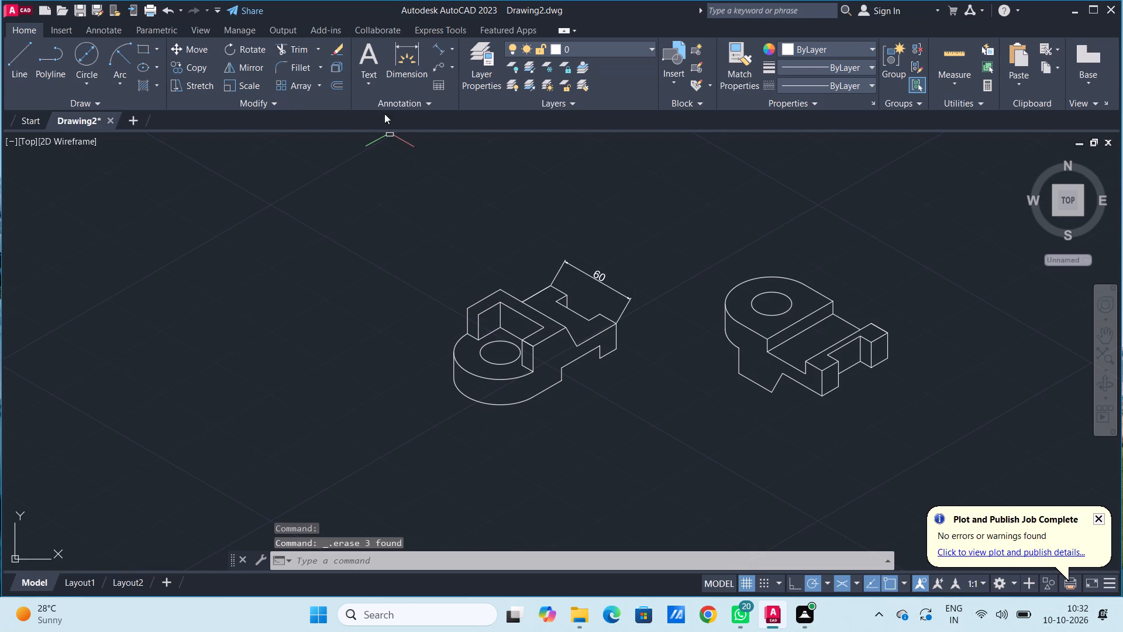
# Add an aligned dimension to the raised block's outer top edge, with its dimension line well clear of the body.
pyautogui.click(439, 51)
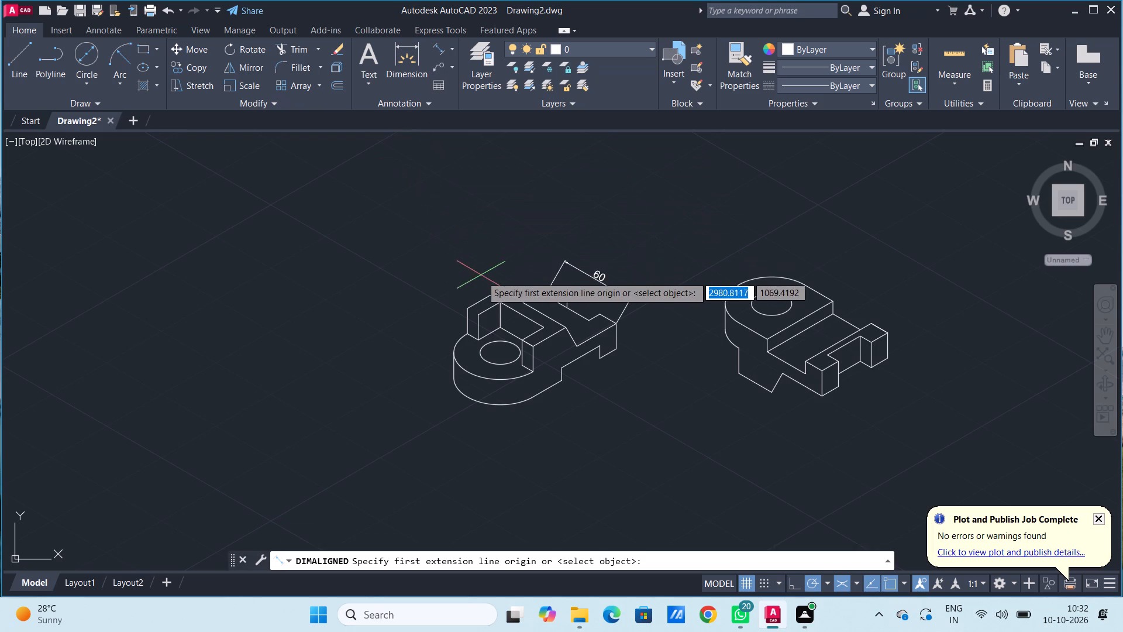
pyautogui.click(498, 287)
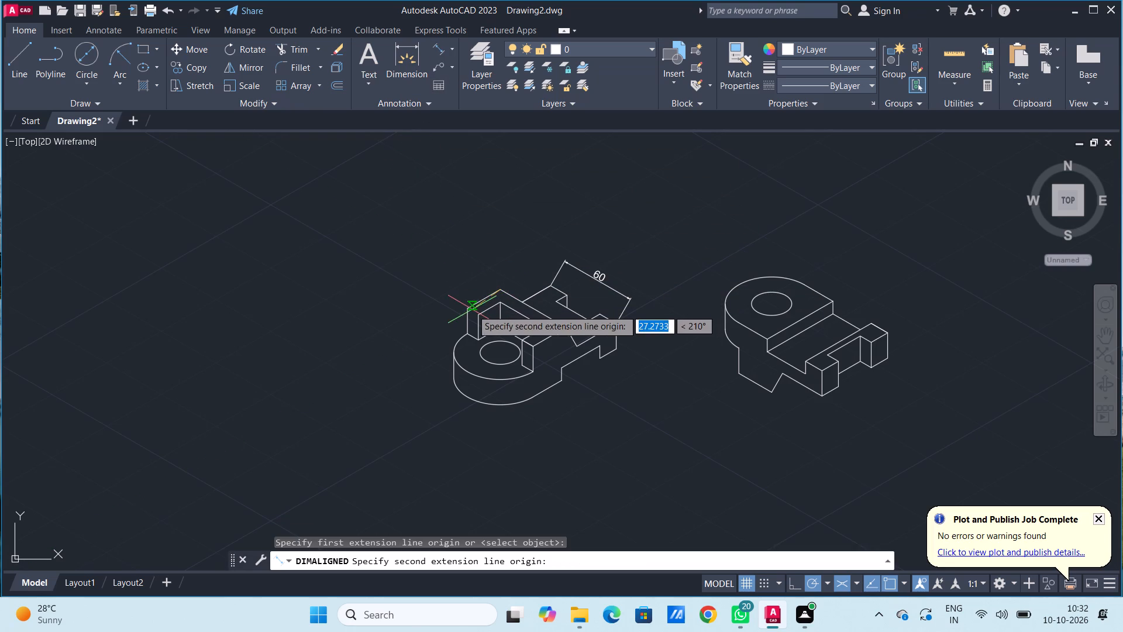
pyautogui.click(468, 310)
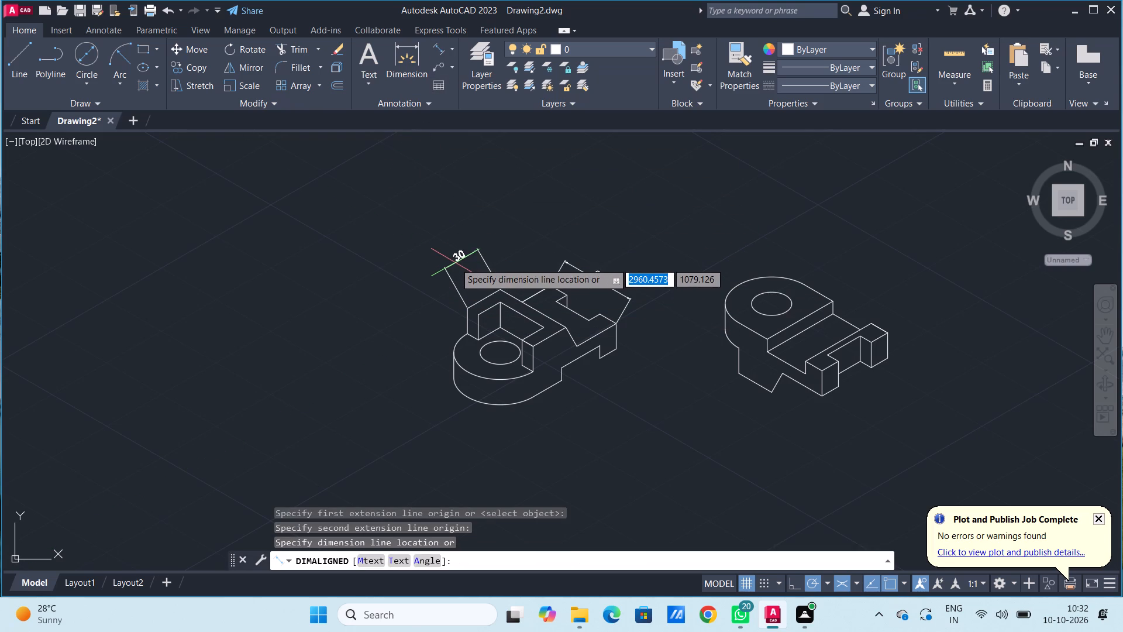
pyautogui.click(455, 263)
# Add an aligned dimension to the recess's short top edge, spaced between the block and the outer edge dimension.
pyautogui.click(441, 53)
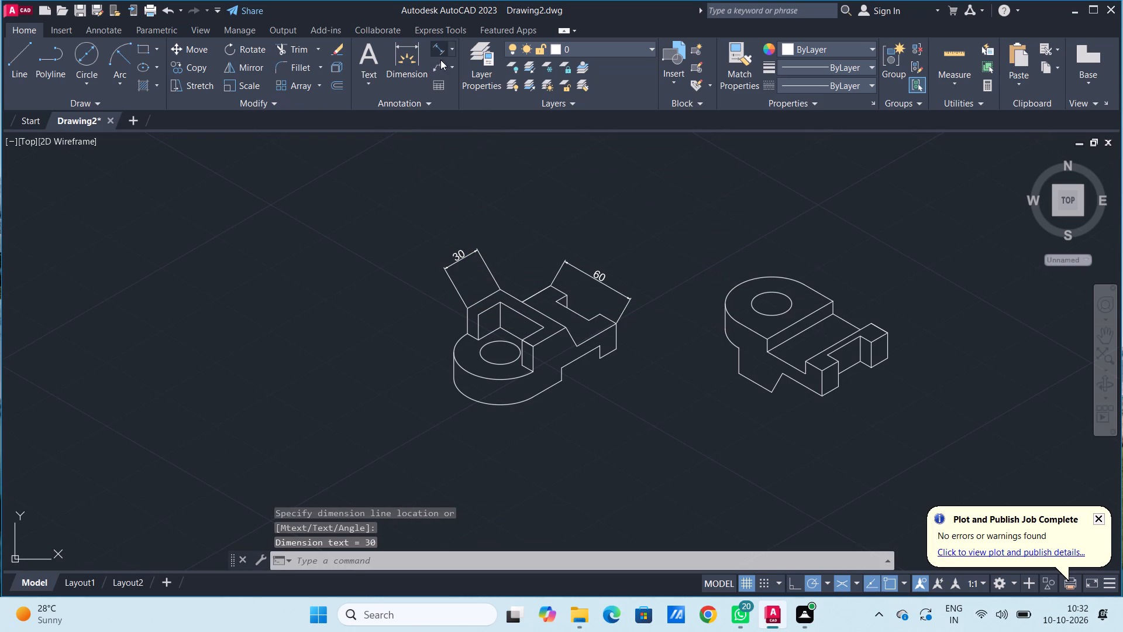
pyautogui.click(480, 313)
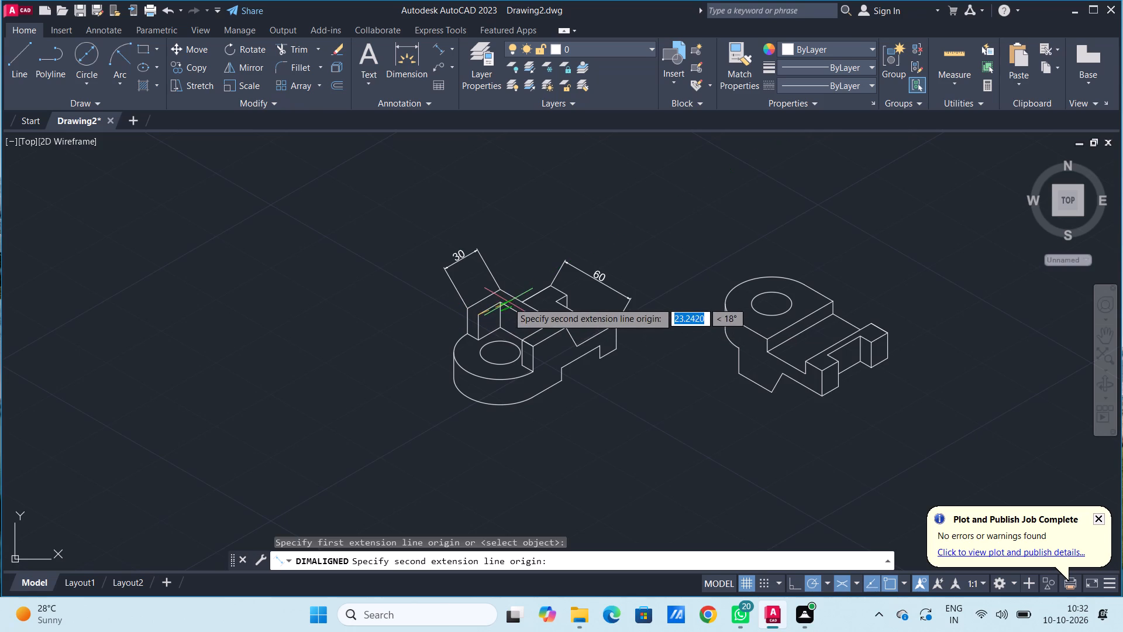
pyautogui.click(500, 304)
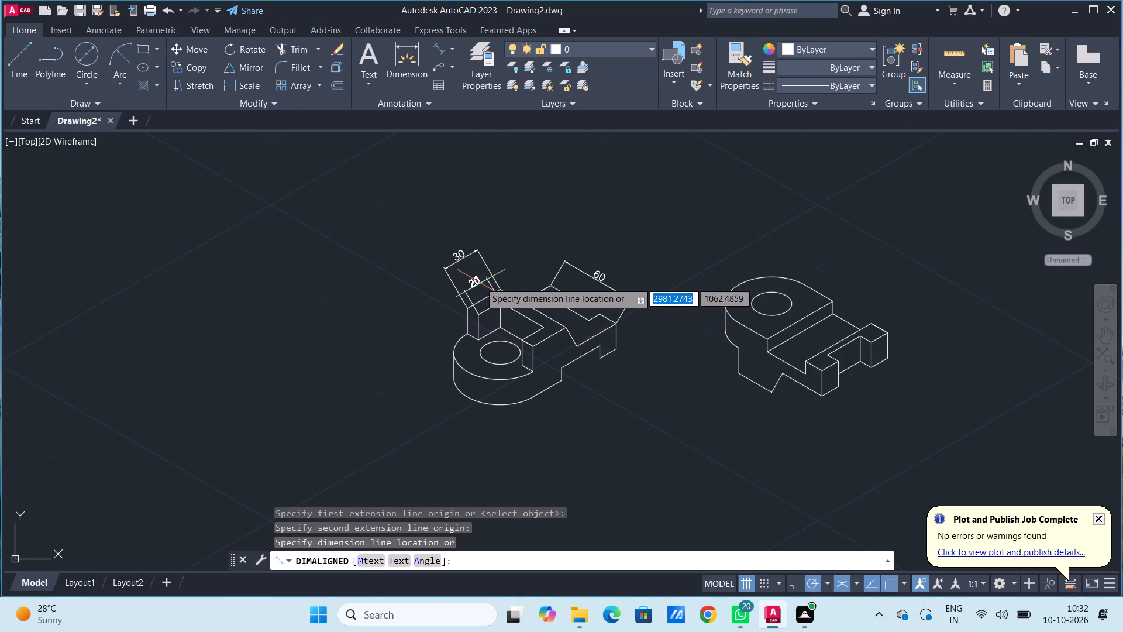
pyautogui.click(471, 277)
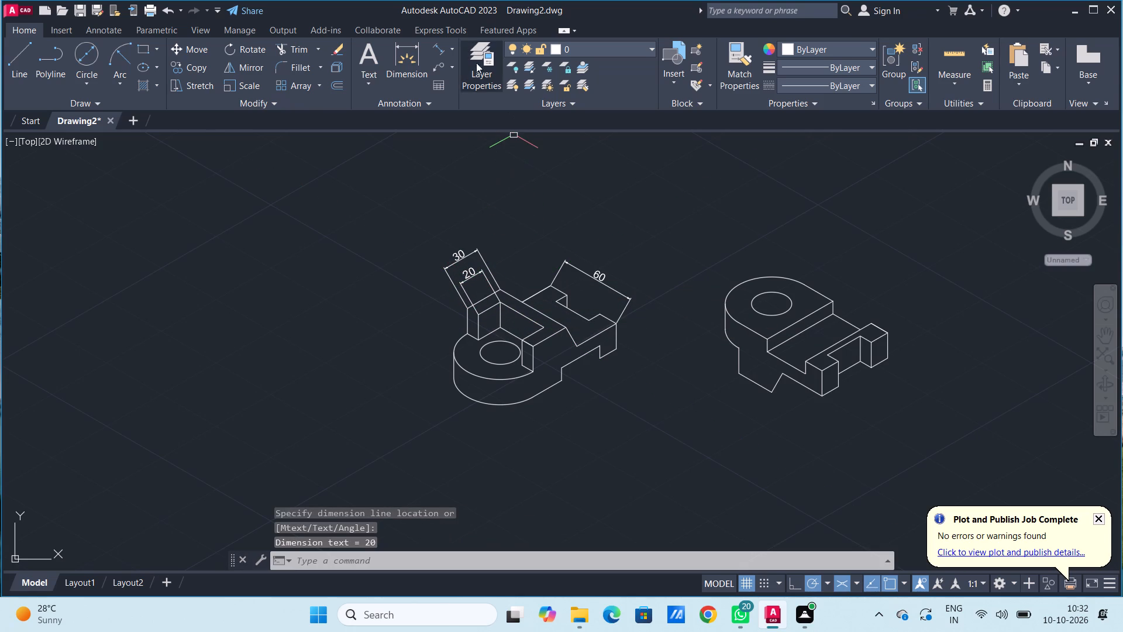
# Add an aligned dimension to the raised block's vertical outer edge, with its dimension line well clear of the body.
pyautogui.click(434, 49)
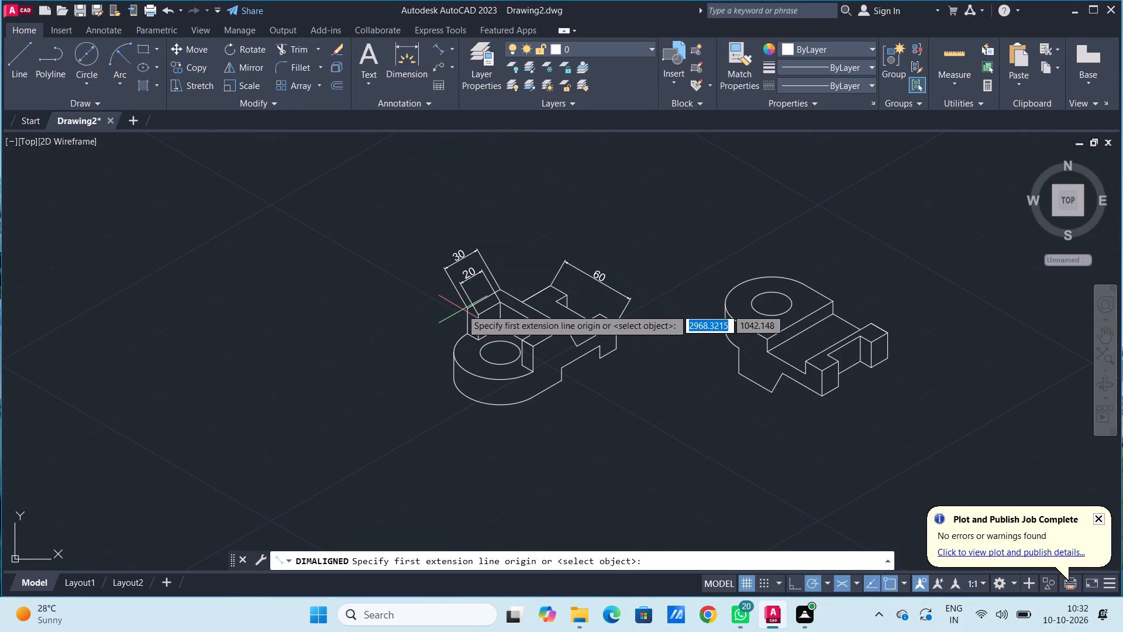
pyautogui.click(468, 310)
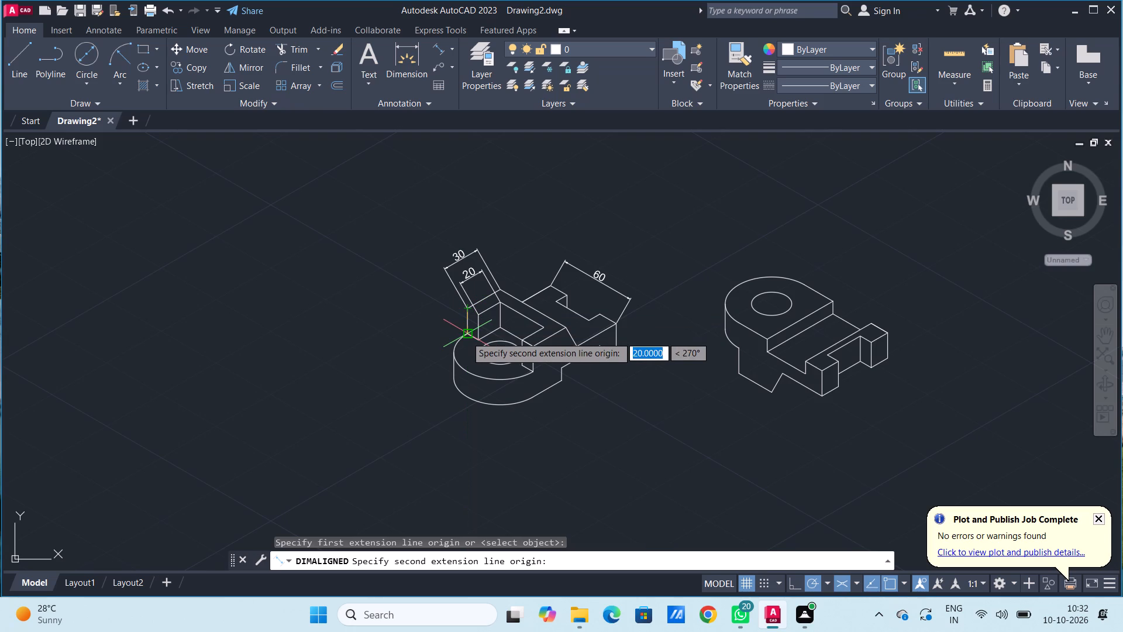
pyautogui.click(466, 336)
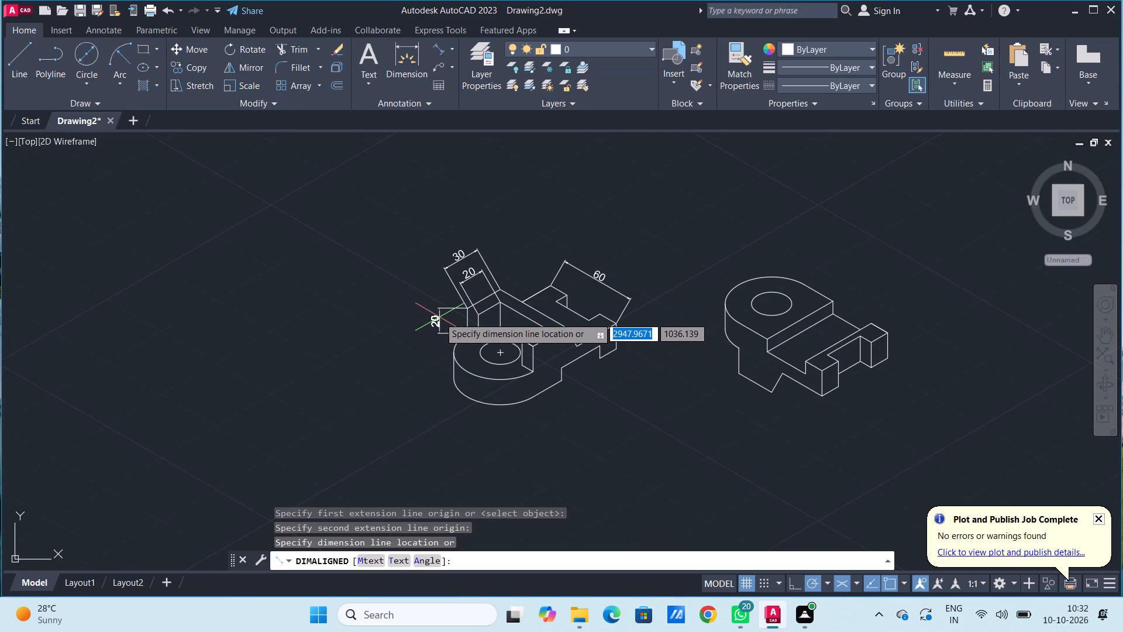
pyautogui.click(426, 317)
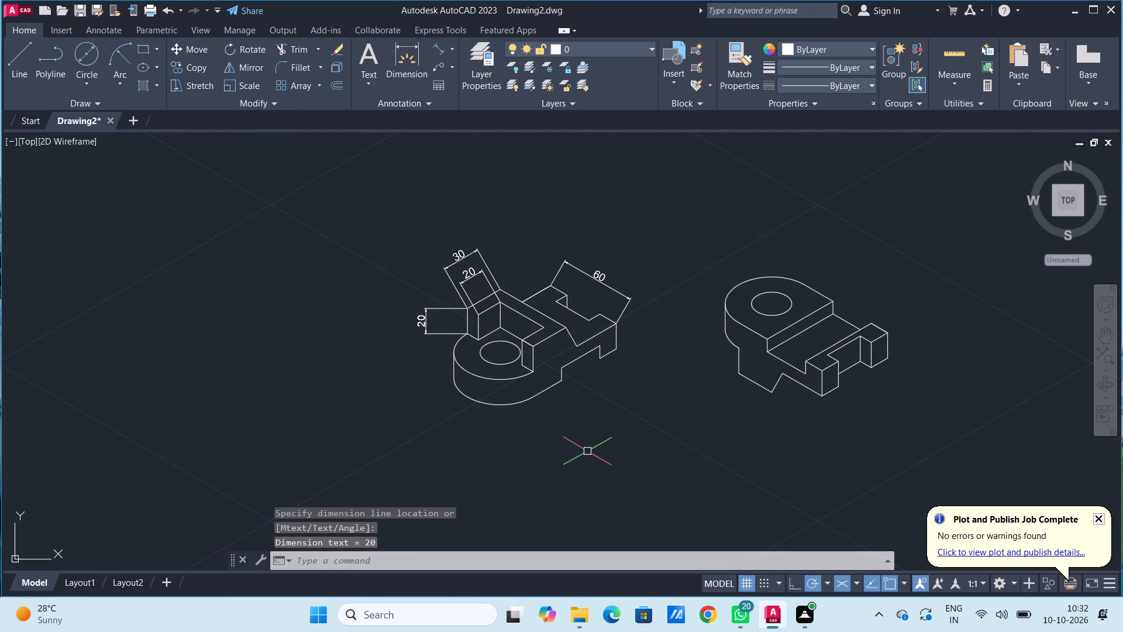
# Add an aligned dimension to the short vertical edge where the rounded end meets the base's underside notch, close to the edge.
pyautogui.click(437, 56)
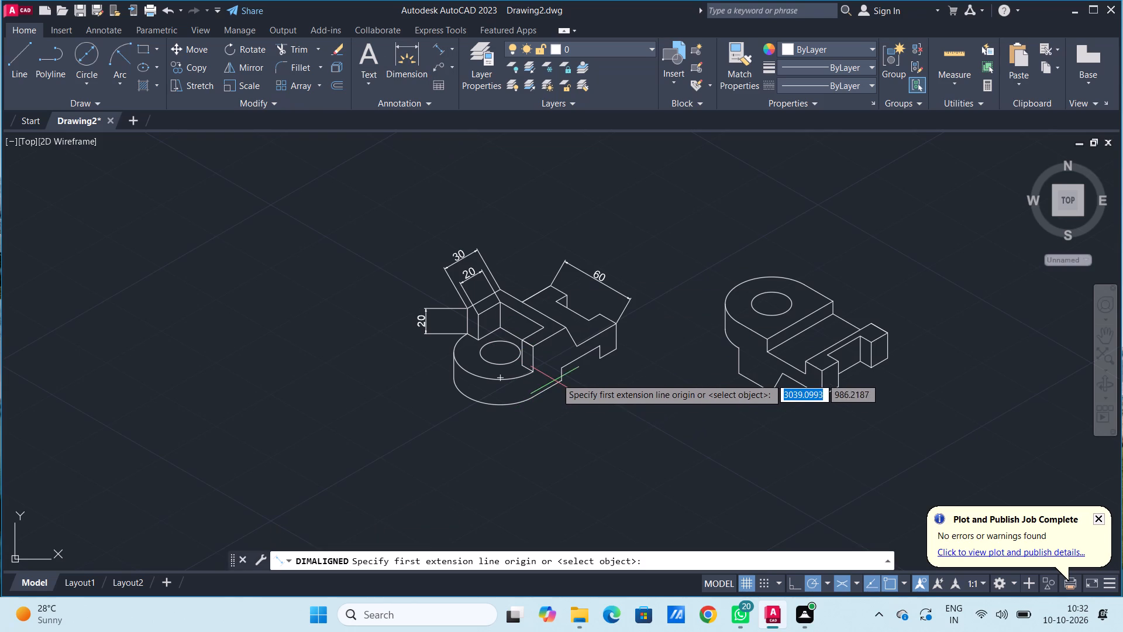
pyautogui.click(560, 370)
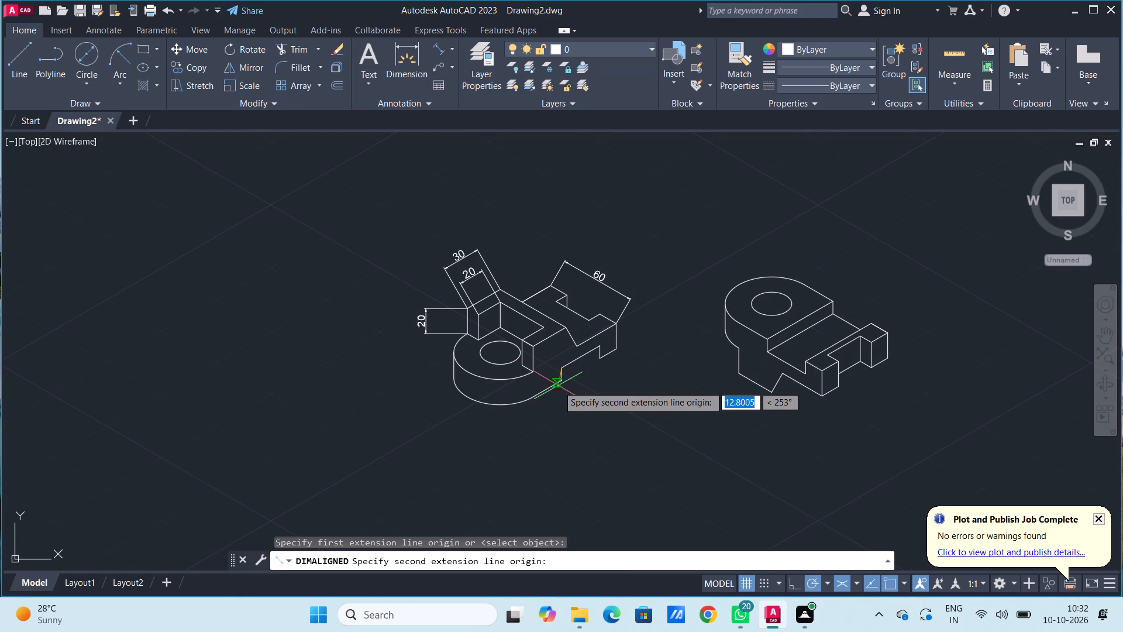
pyautogui.click(562, 382)
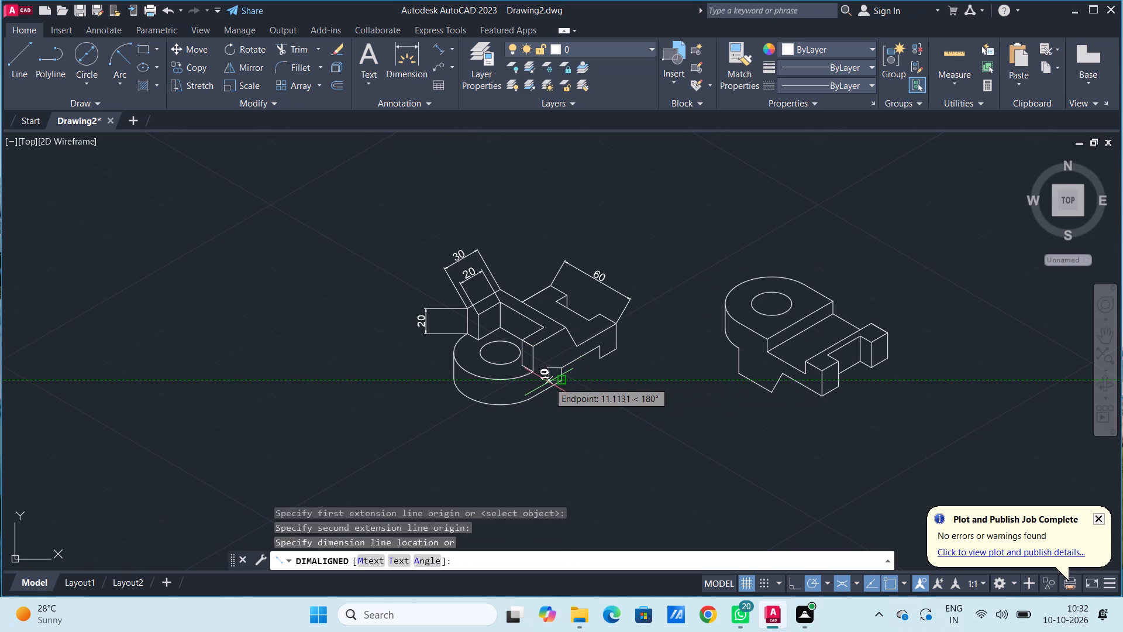
pyautogui.click(553, 380)
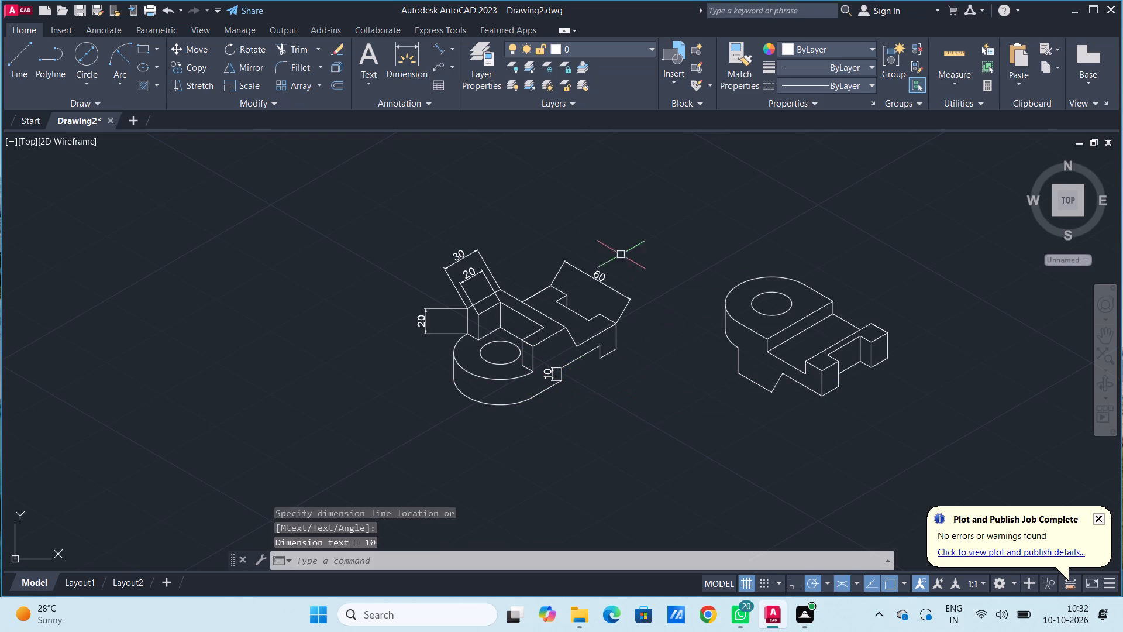
# Add an aligned dimension across the underside notch, from the short vertical edge's lower end to the end foot's inner bottom corner, offset below the body.
pyautogui.moveTo(441, 44); pyautogui.dragTo(442, 49)
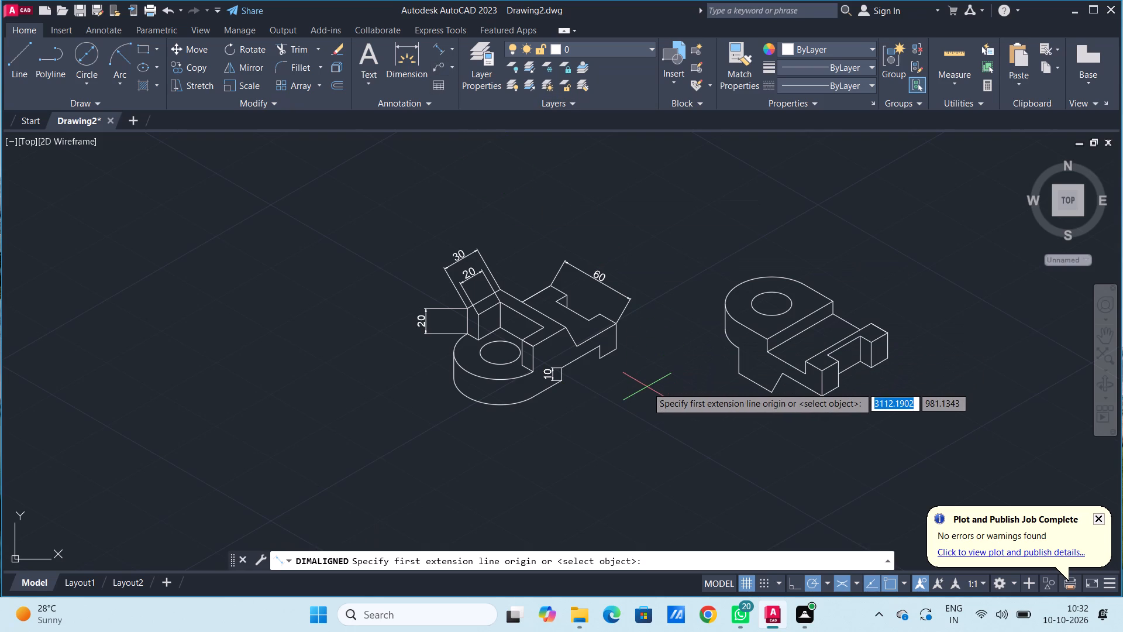
pyautogui.click(563, 382)
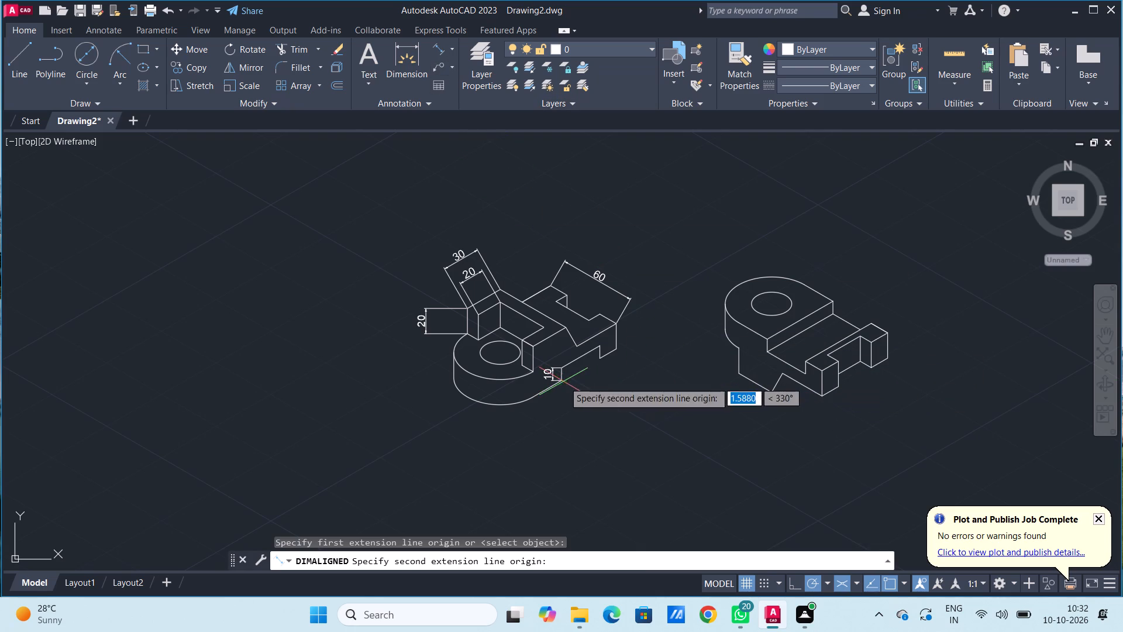
pyautogui.click(601, 361)
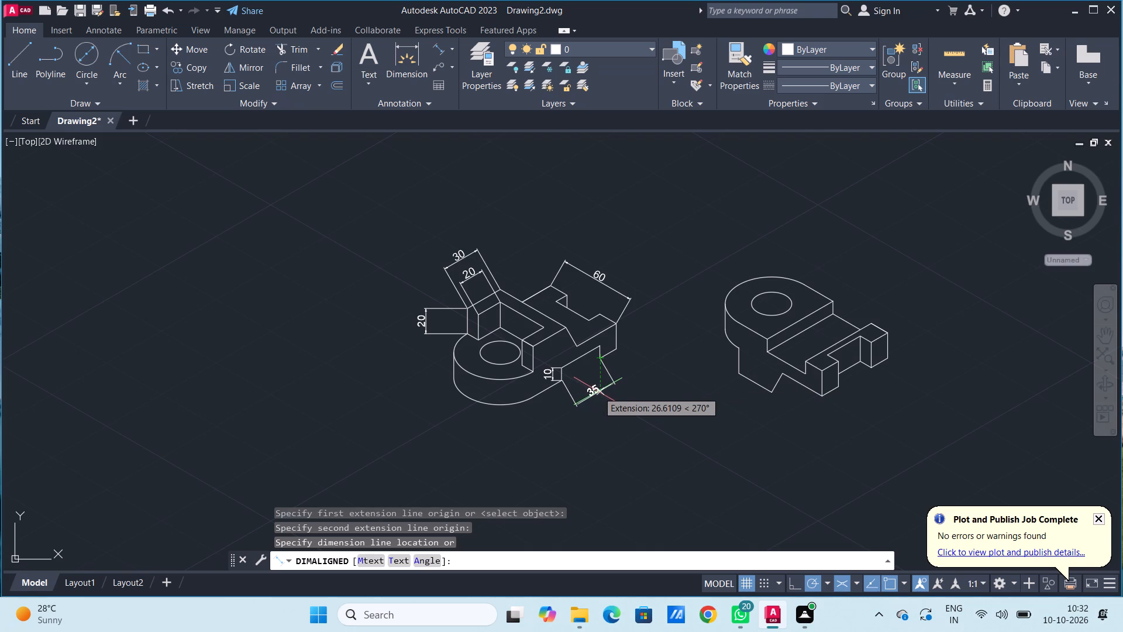
pyautogui.click(597, 388)
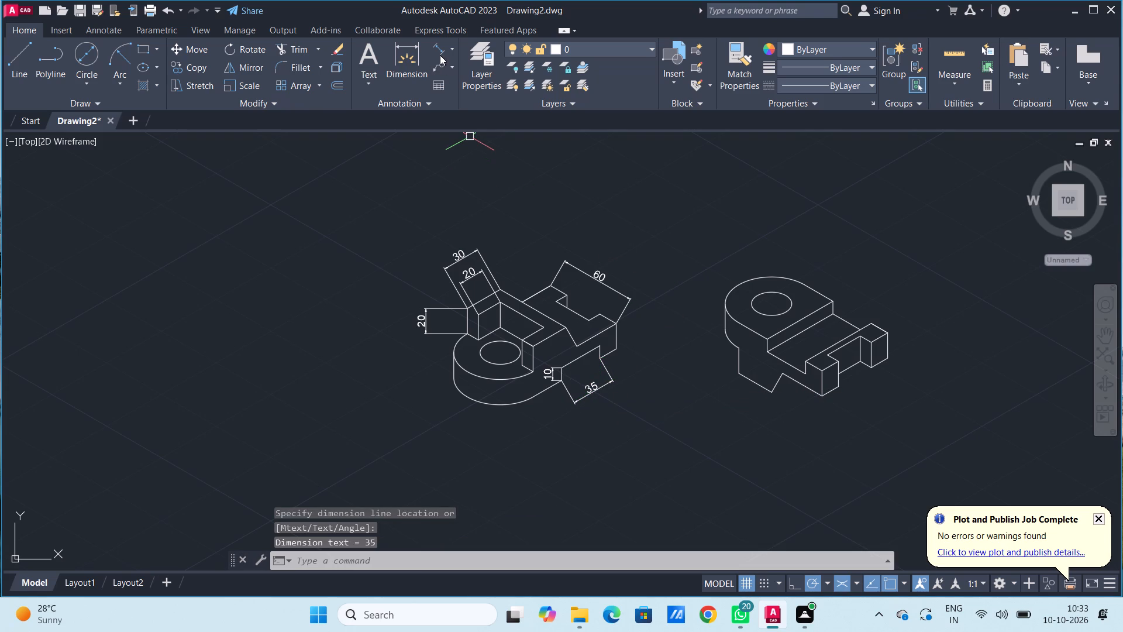
# Add an aligned dimension to the end foot's bottom edge, with its dimension line in line with the neighbouring notch dimension.
pyautogui.click(440, 51)
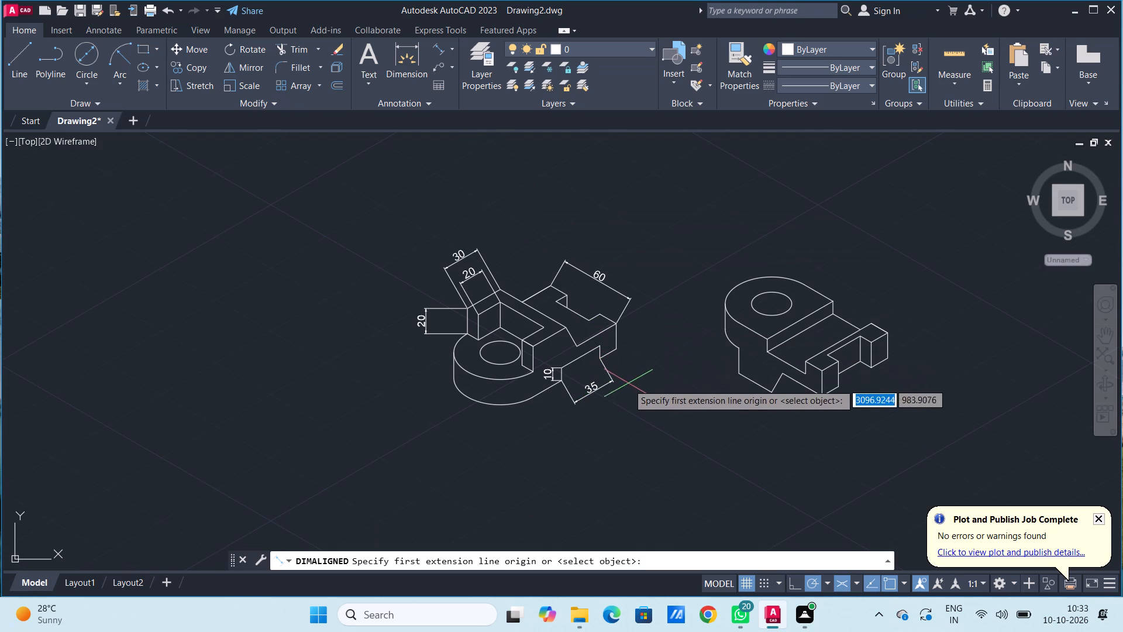
pyautogui.click(598, 359)
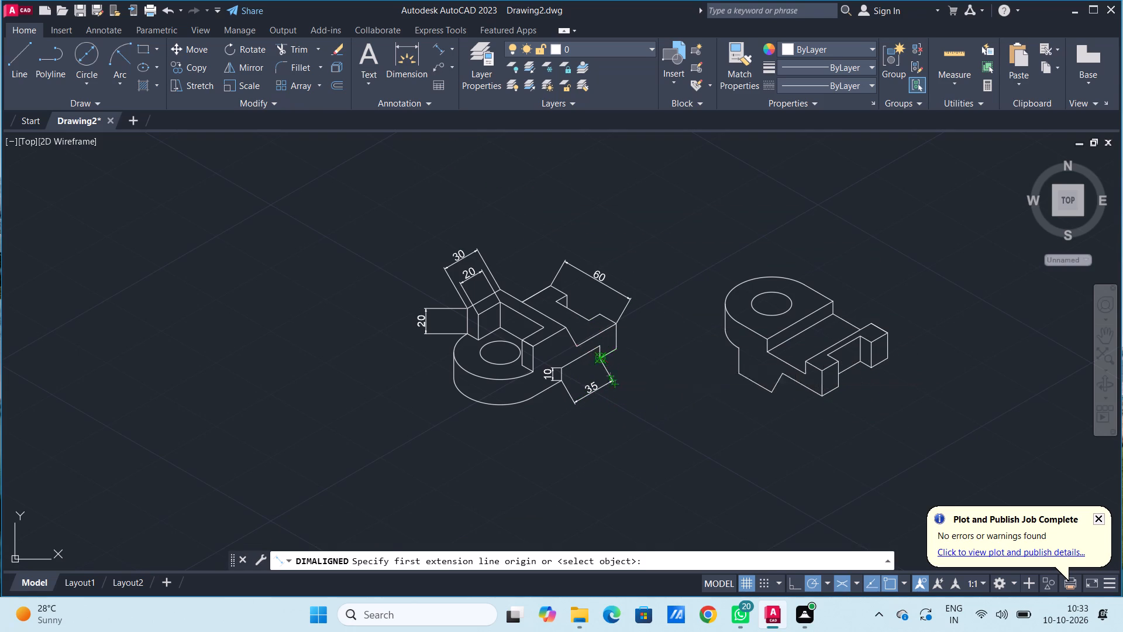
pyautogui.click(618, 352)
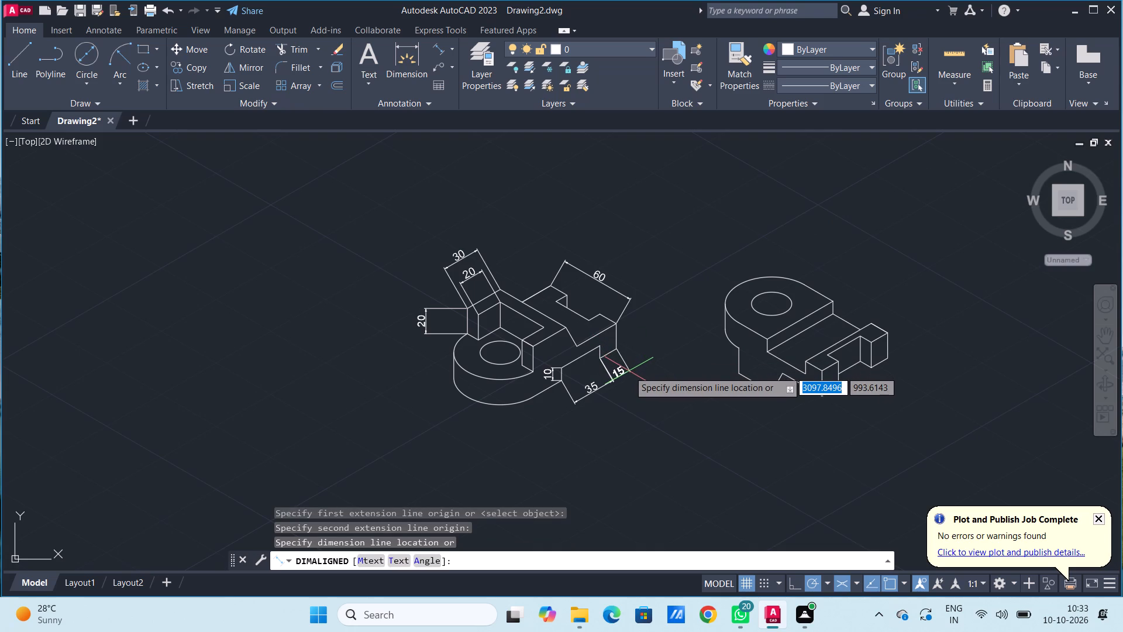
pyautogui.click(629, 371)
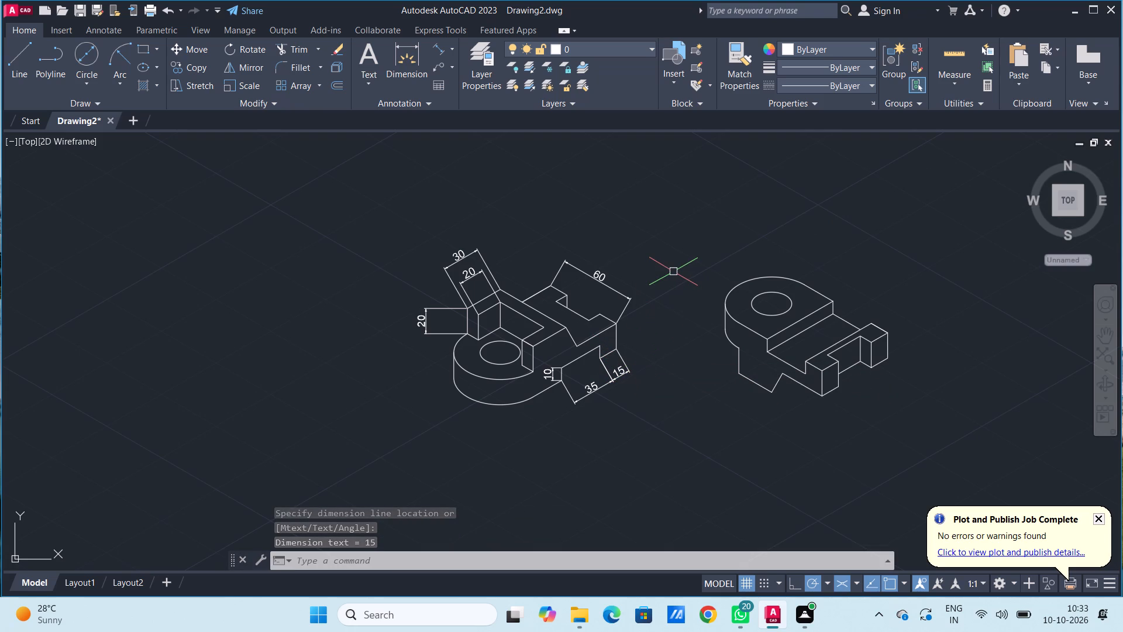
# Add an aligned dimension to the recess's long inner top edge on the raised block, with its dimension line above the body.
pyautogui.click(436, 43)
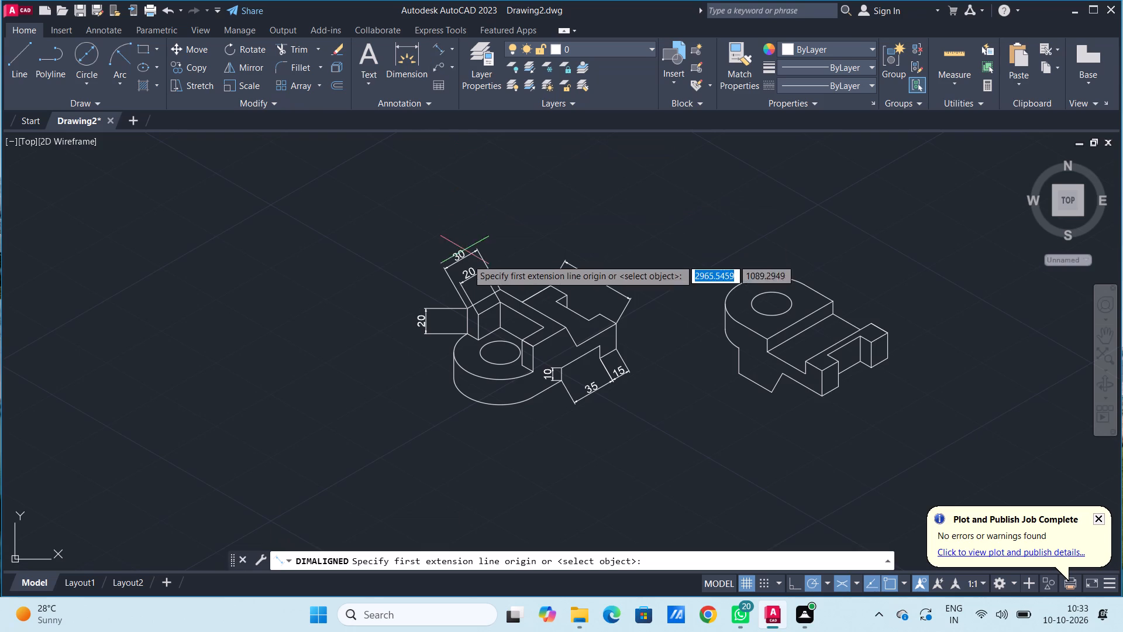
pyautogui.click(500, 303)
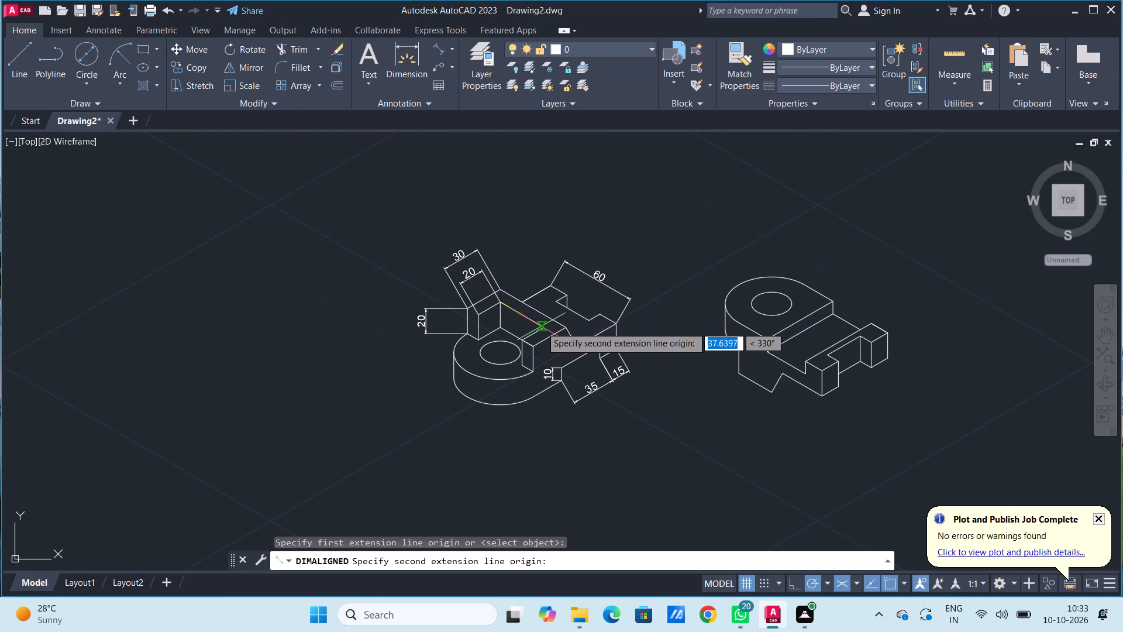
pyautogui.click(544, 329)
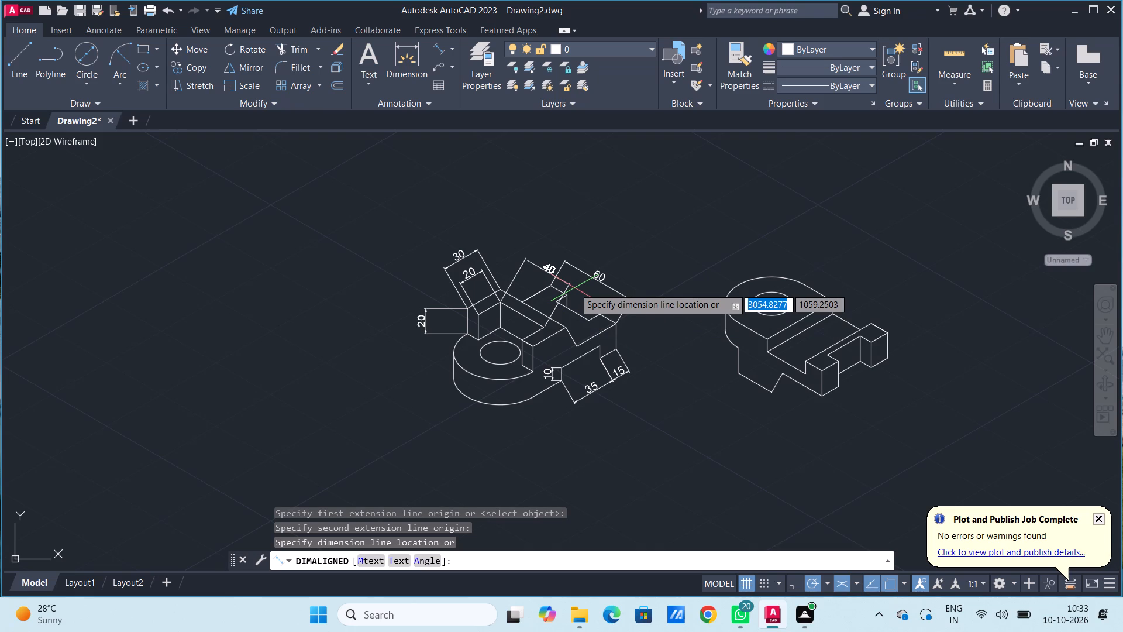
pyautogui.click(574, 296)
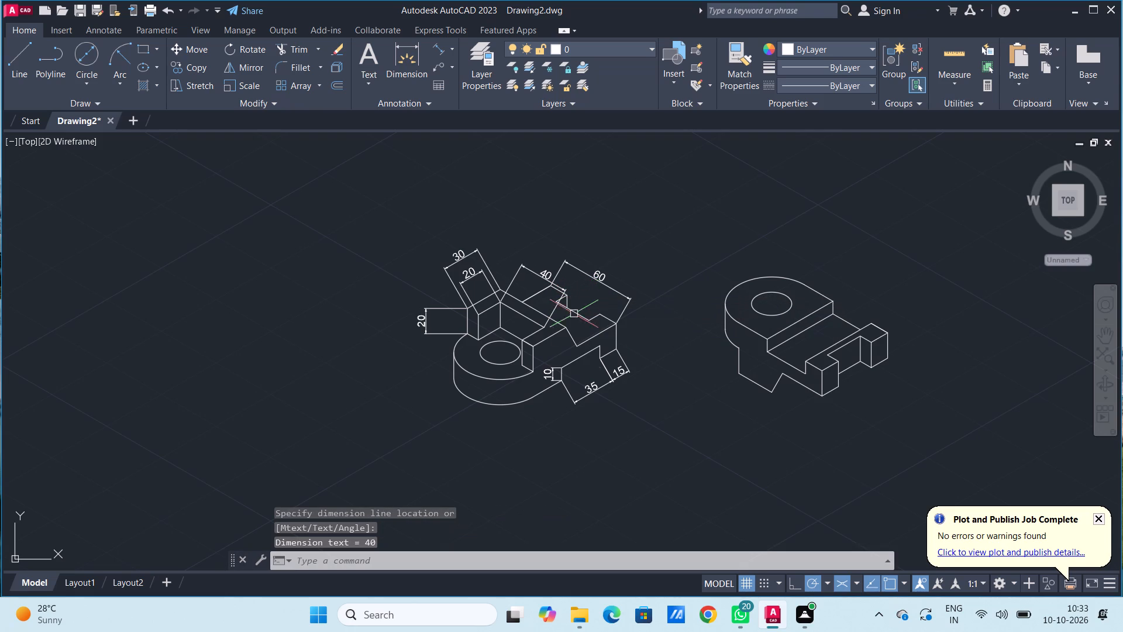
# Add an aligned dimension to the base's top edge between the slanted cut's lower point and the outer corner, placed just below that edge.
pyautogui.moveTo(674, 418); pyautogui.dragTo(670, 401, button='middle')
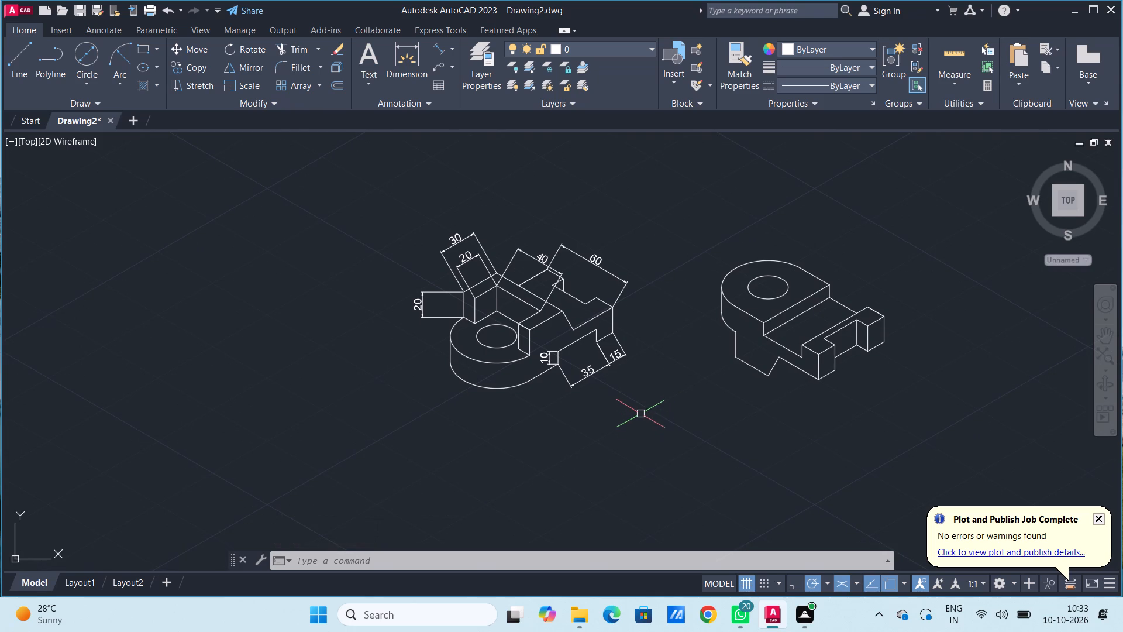
pyautogui.click(440, 51)
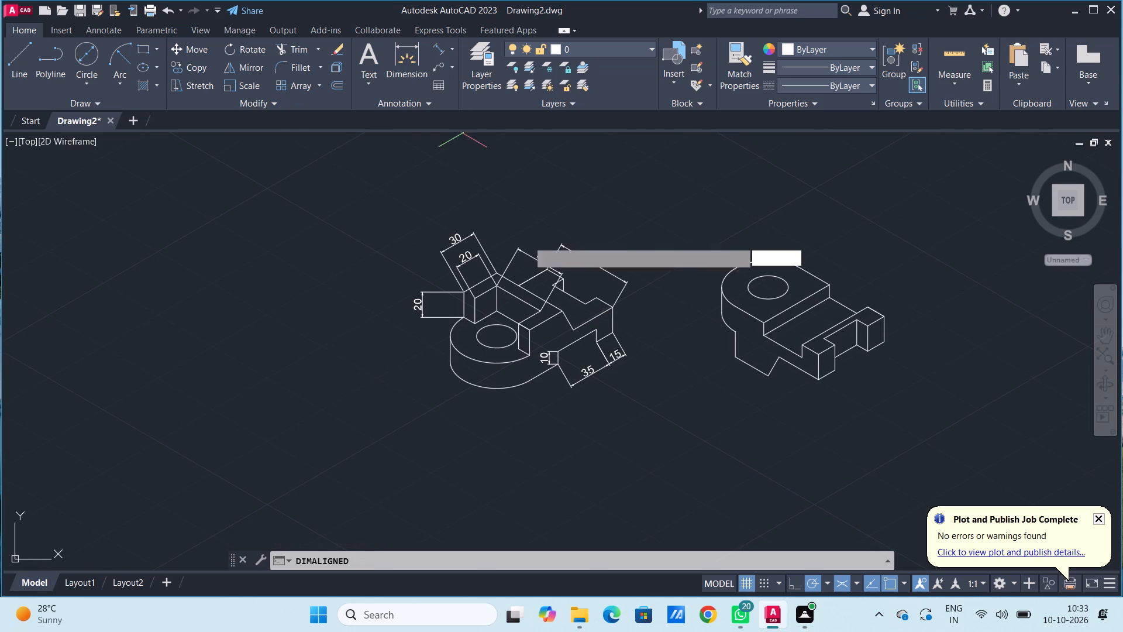
pyautogui.click(573, 332)
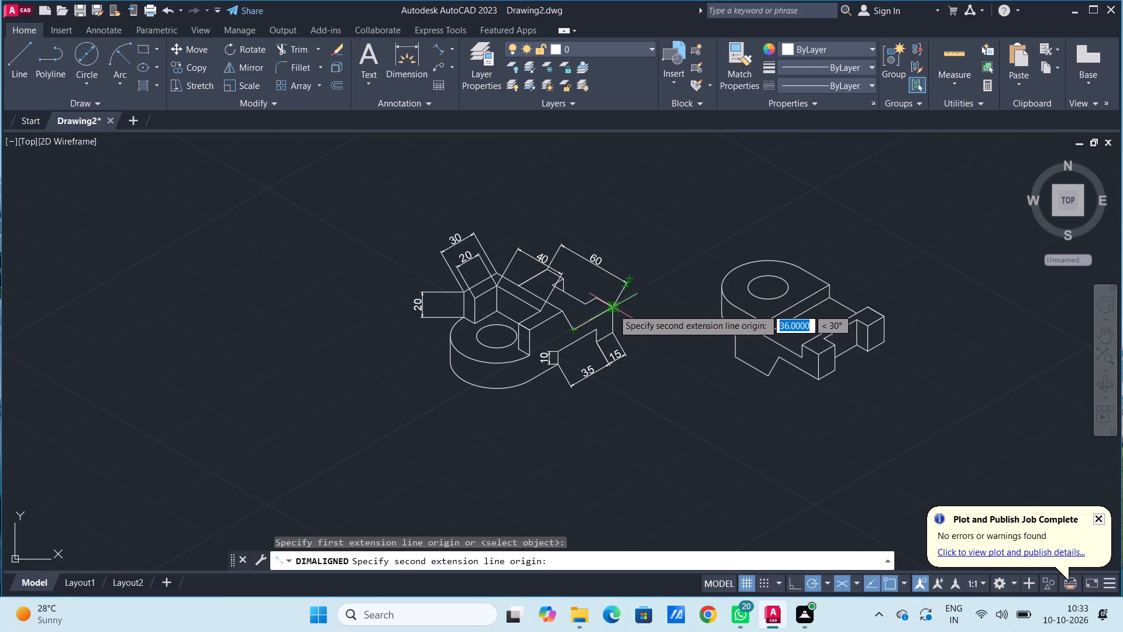
pyautogui.click(613, 309)
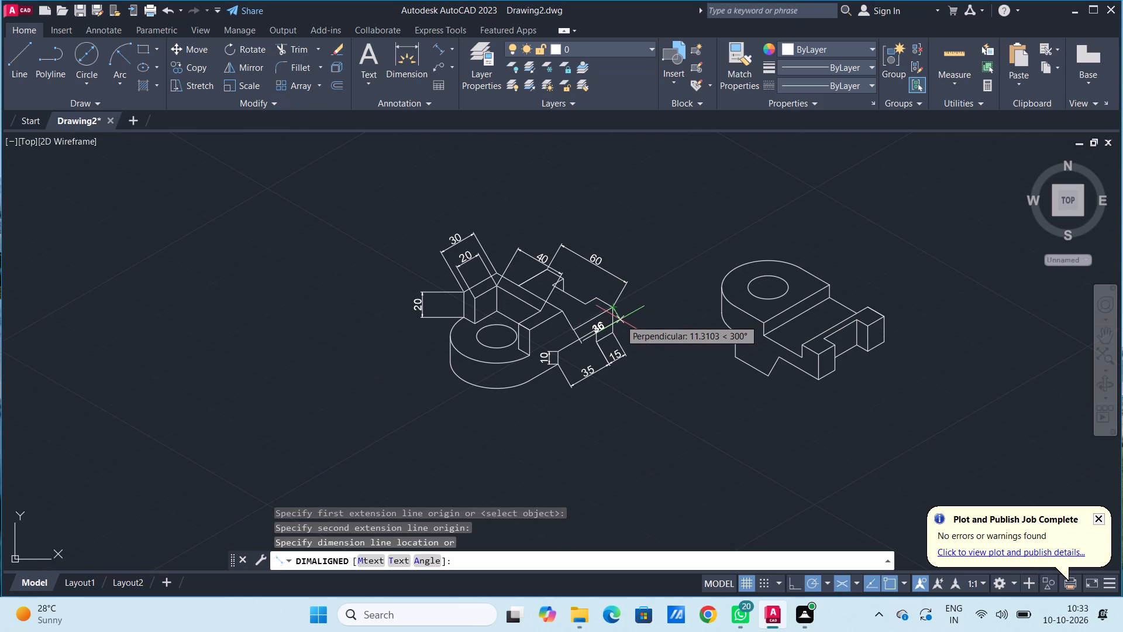
pyautogui.click(620, 320)
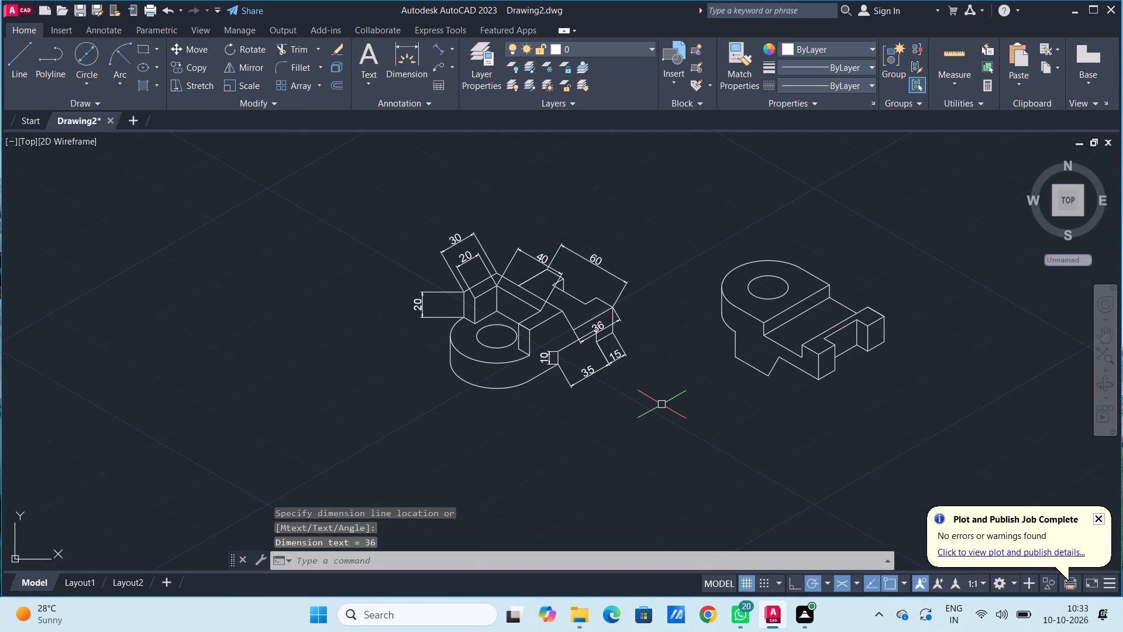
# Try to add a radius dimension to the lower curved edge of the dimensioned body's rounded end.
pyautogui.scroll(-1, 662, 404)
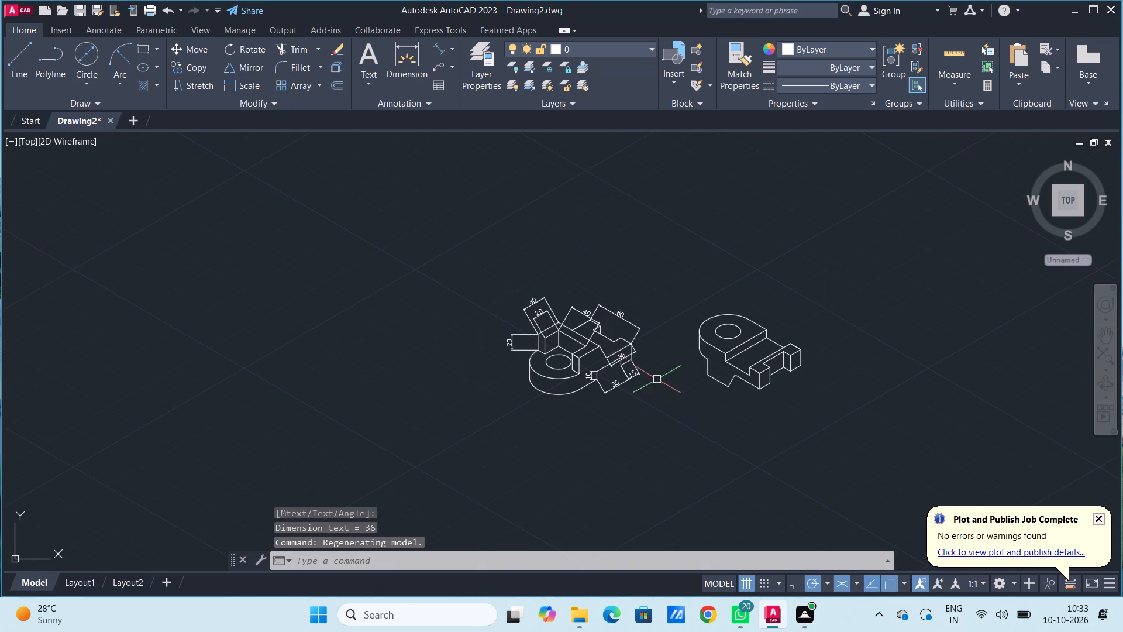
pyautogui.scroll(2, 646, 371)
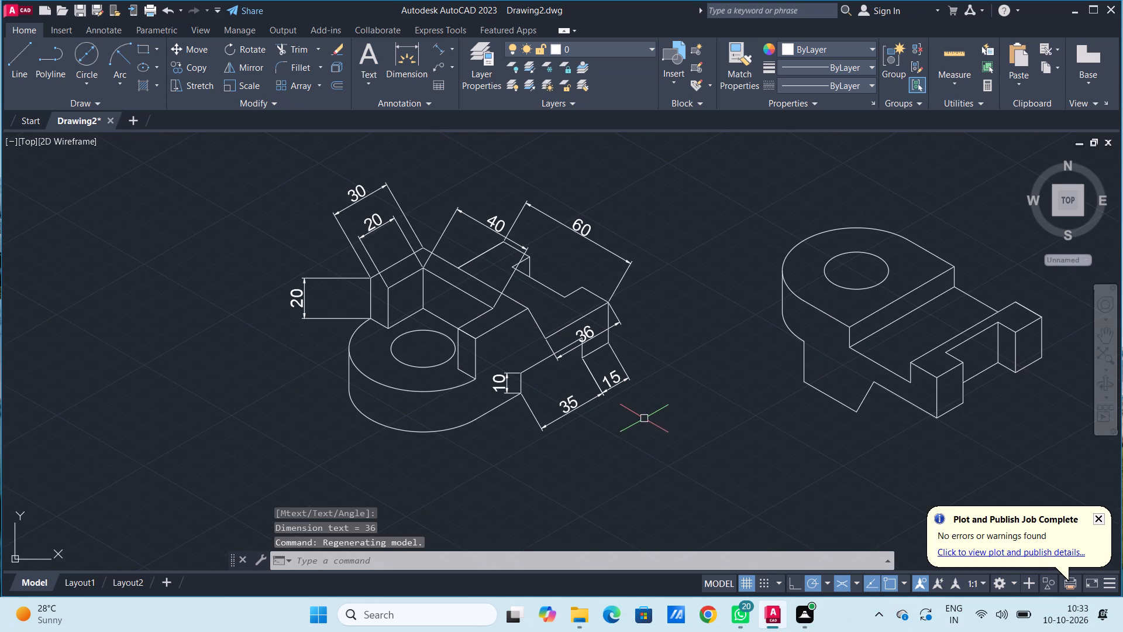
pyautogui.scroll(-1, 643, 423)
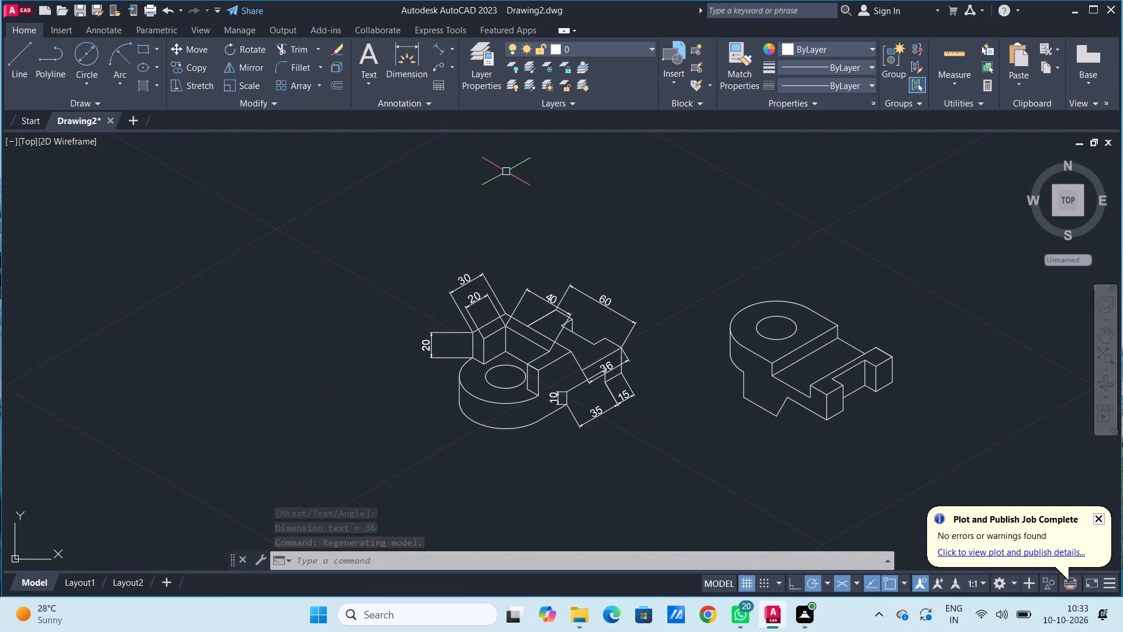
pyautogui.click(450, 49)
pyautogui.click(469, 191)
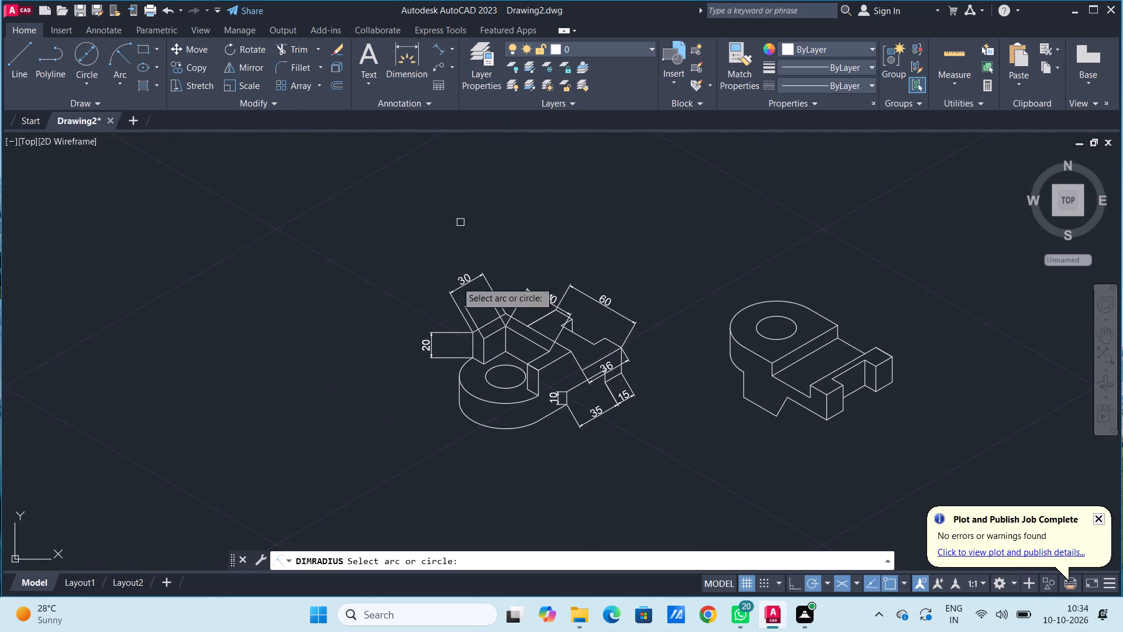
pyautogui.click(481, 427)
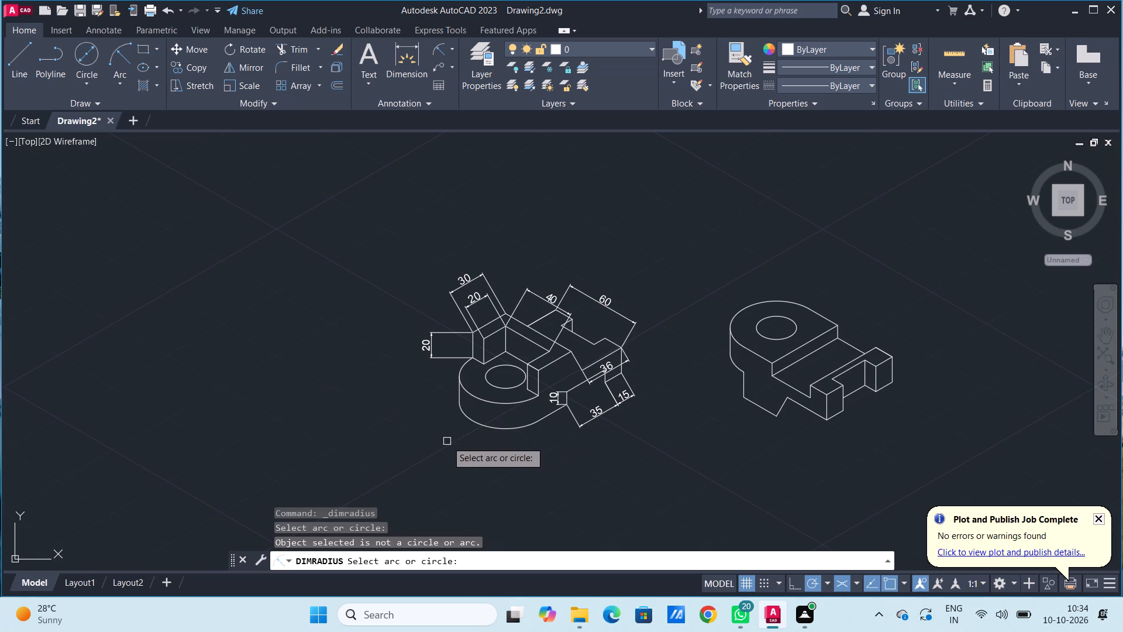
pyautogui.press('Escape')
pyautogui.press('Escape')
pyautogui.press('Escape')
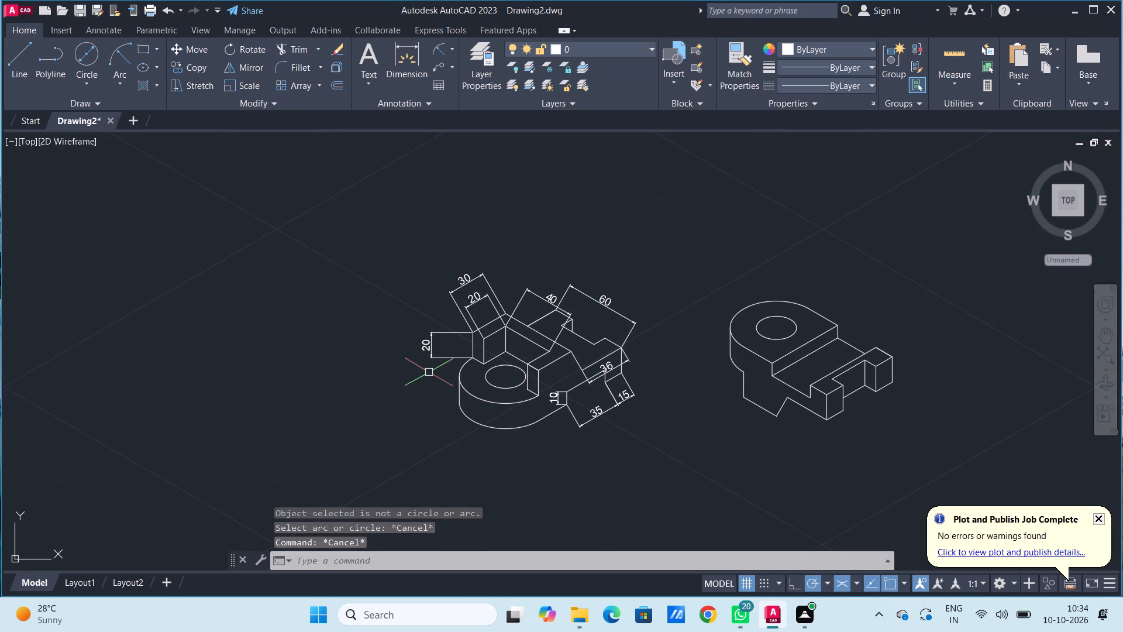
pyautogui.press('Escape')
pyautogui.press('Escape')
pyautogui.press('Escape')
# Add a multileader labelled D26 pointing to the hole in the rounded end, with its text outside the body.
pyautogui.click(447, 71)
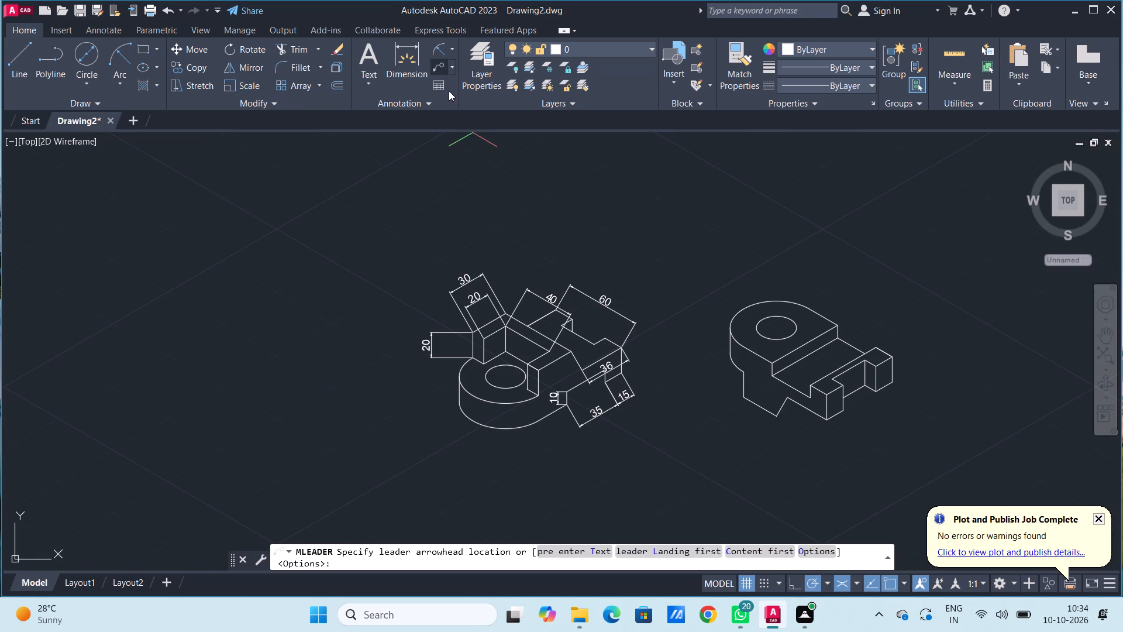
pyautogui.click(491, 382)
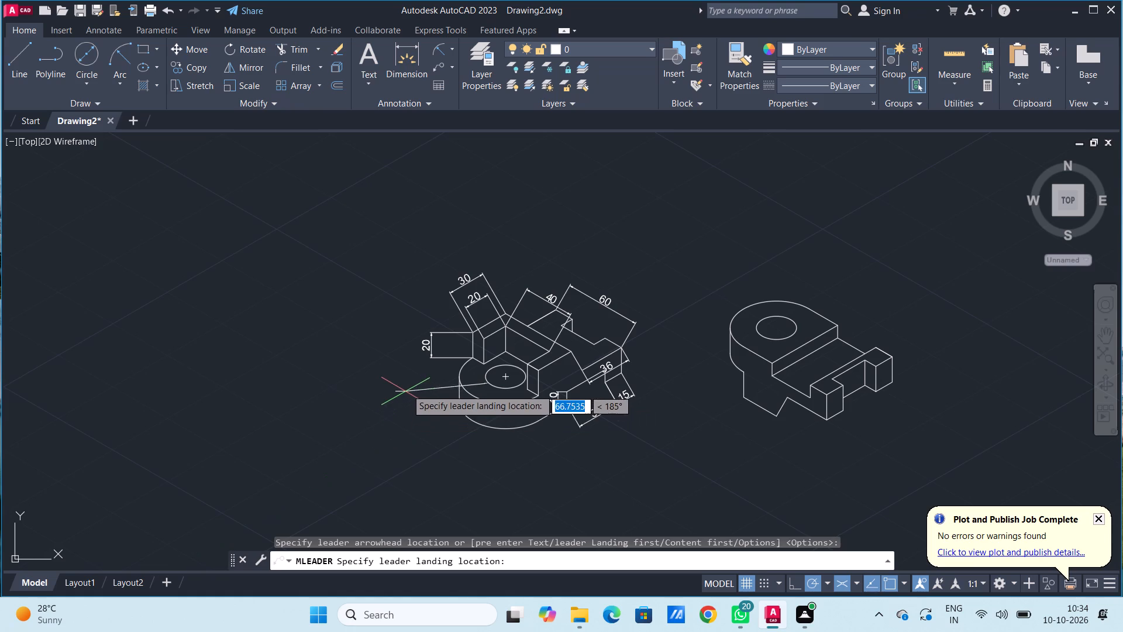
pyautogui.click(409, 391)
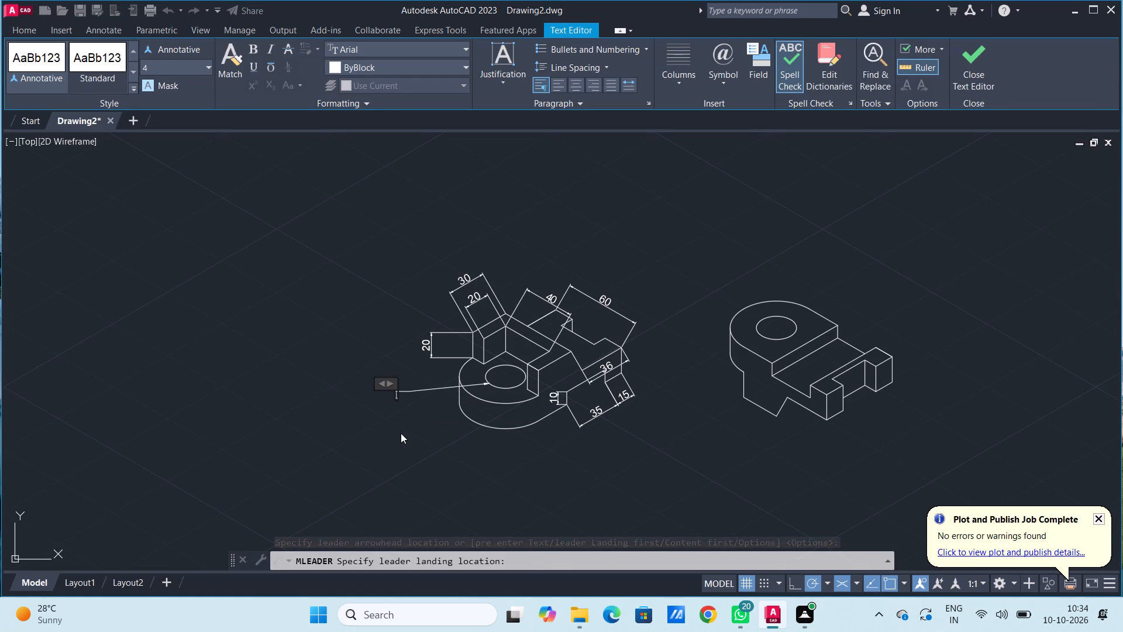
pyautogui.press('d')
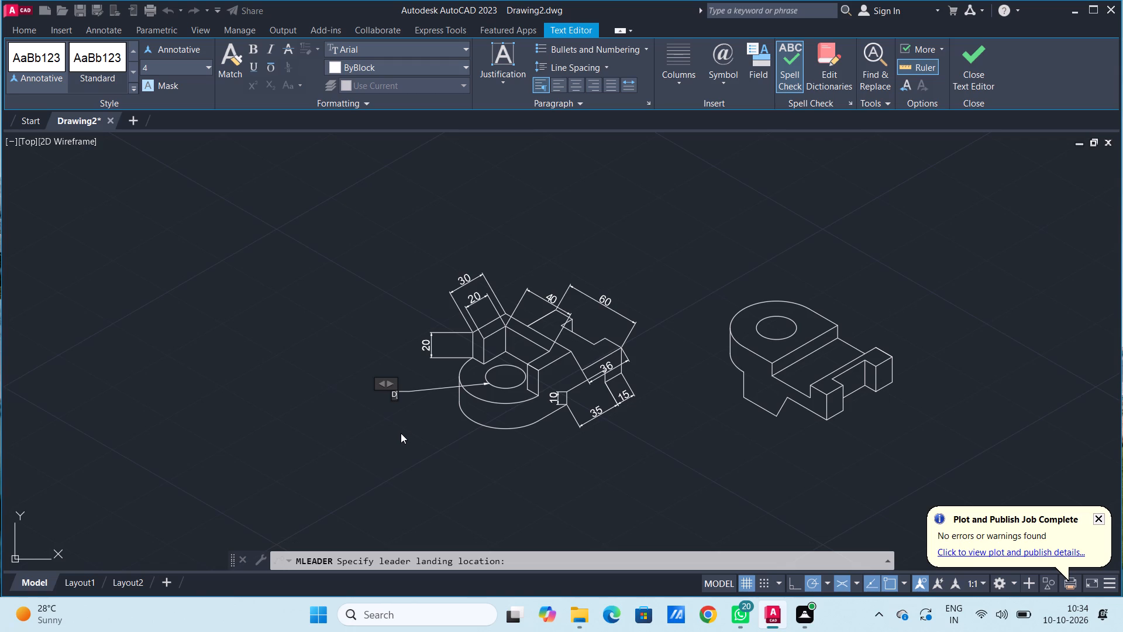
pyautogui.write('26')
pyautogui.click(979, 88)
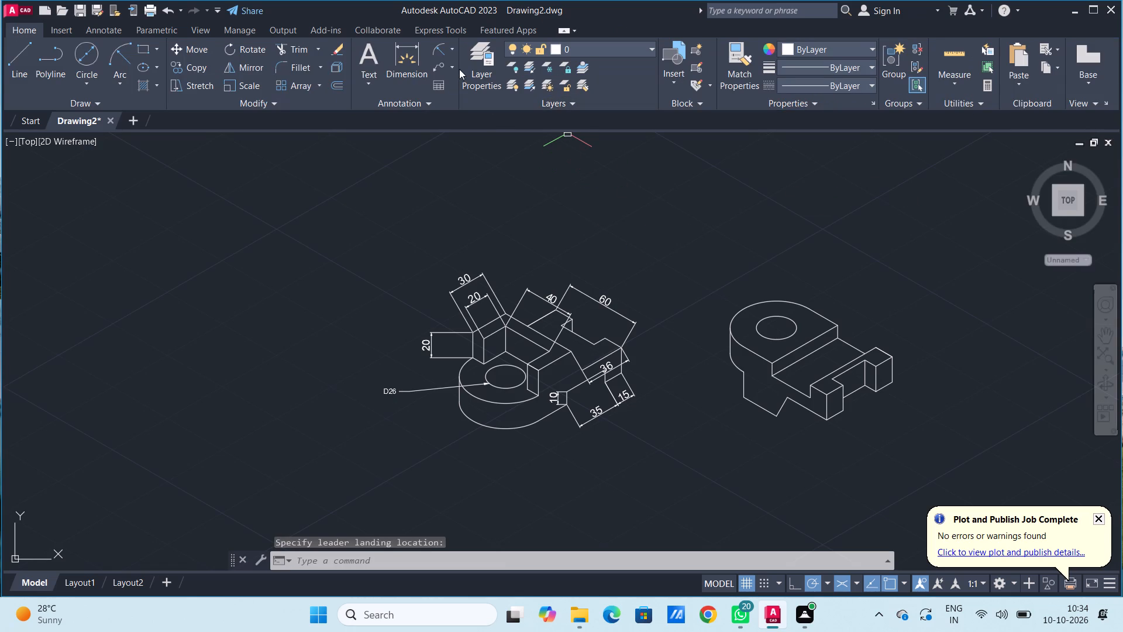
# Add a multileader labelled R30 pointing to the rounded end's curved edge, with its text outside the body below the D26 label.
pyautogui.click(439, 66)
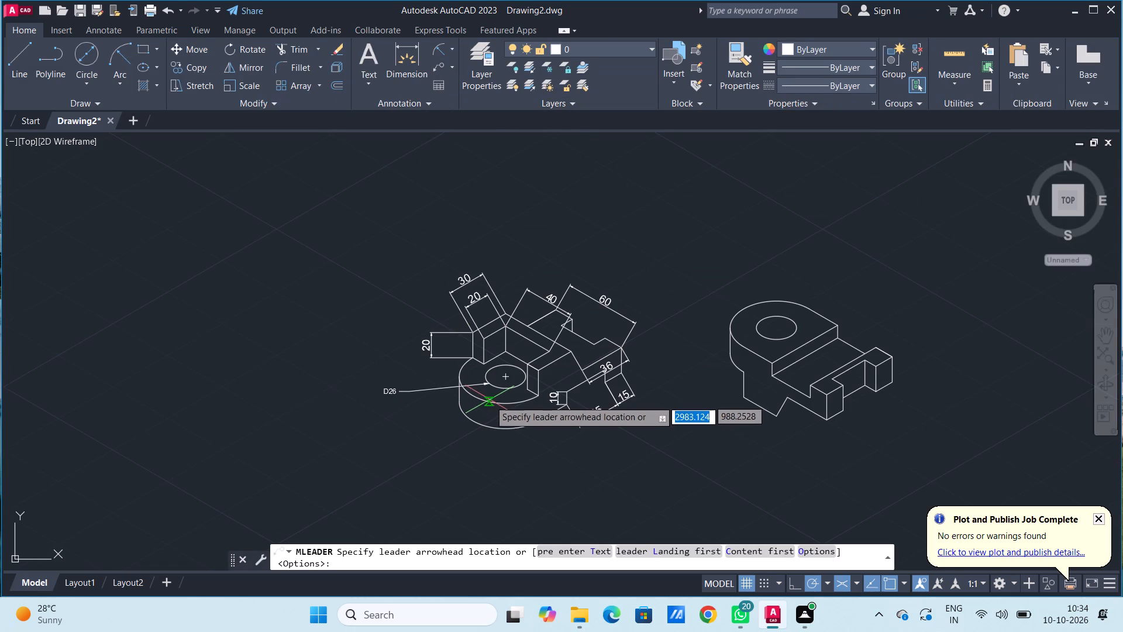
pyautogui.click(490, 404)
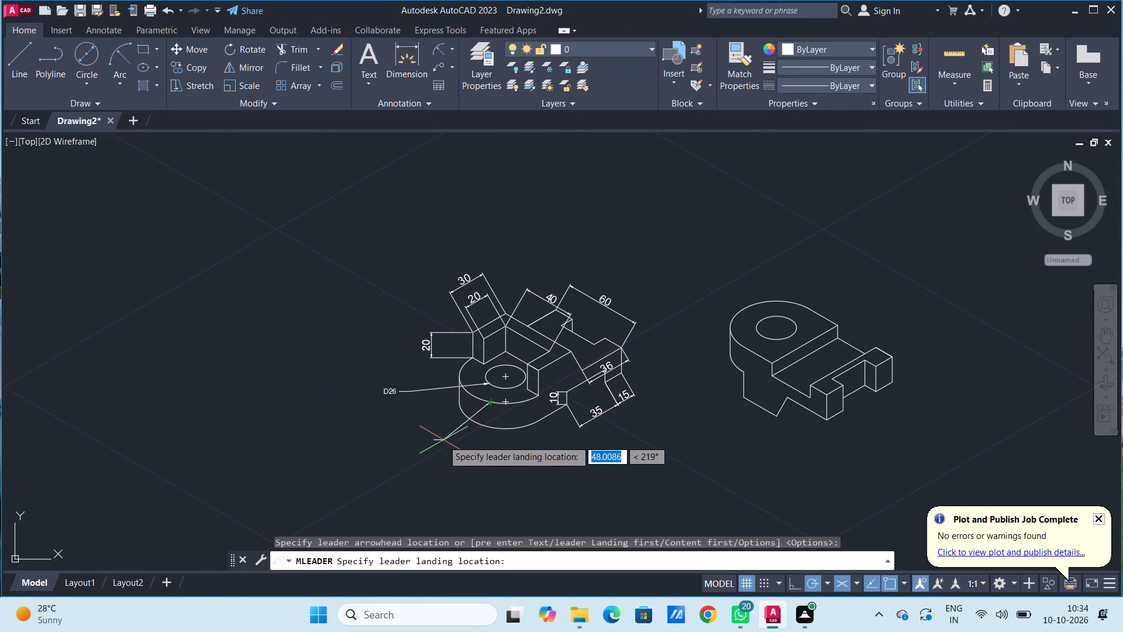
pyautogui.click(408, 425)
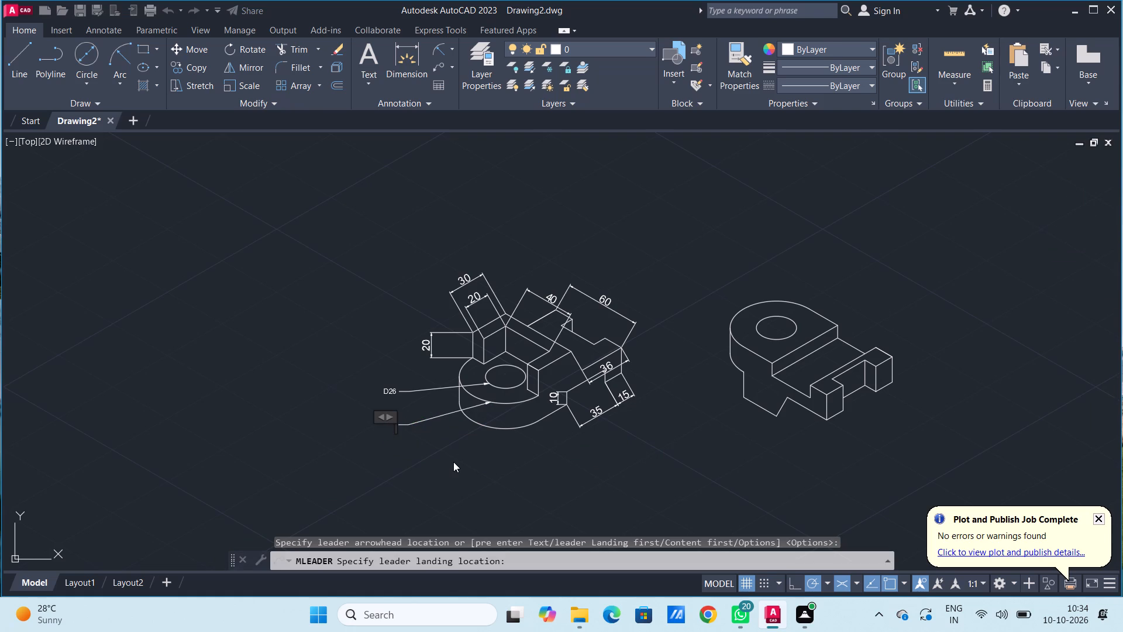
pyautogui.press('r')
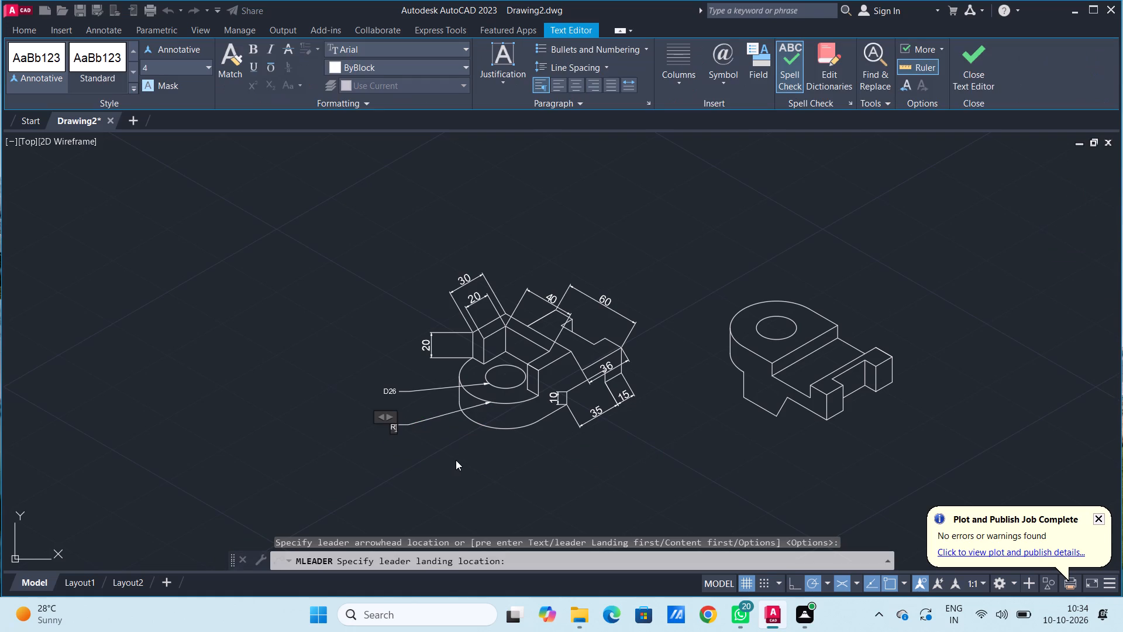
pyautogui.write('30')
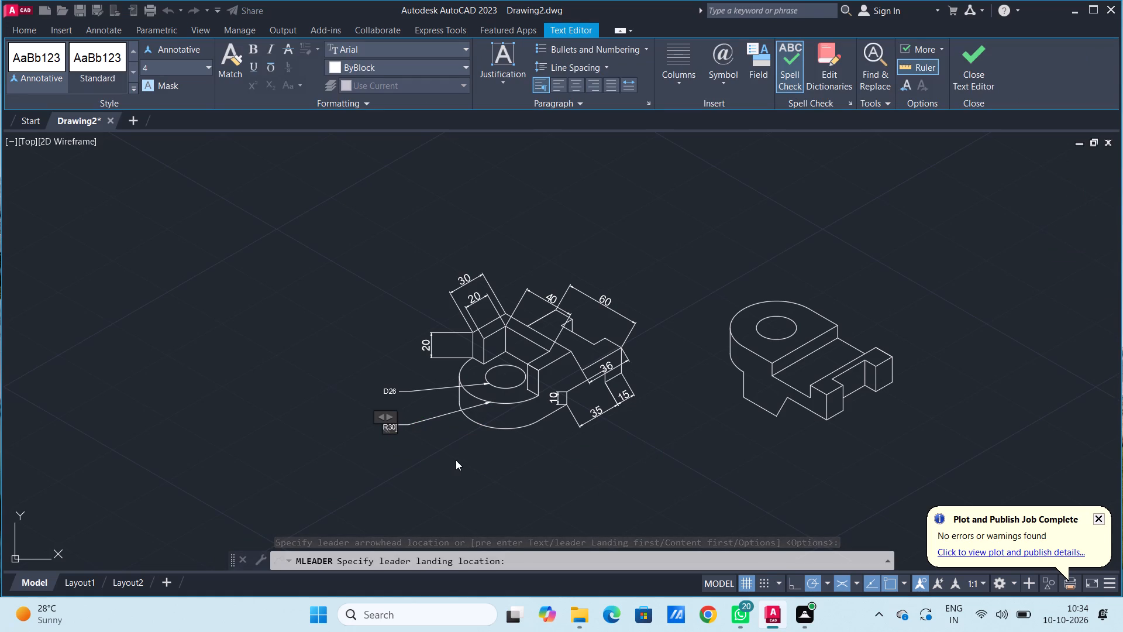
pyautogui.click(972, 80)
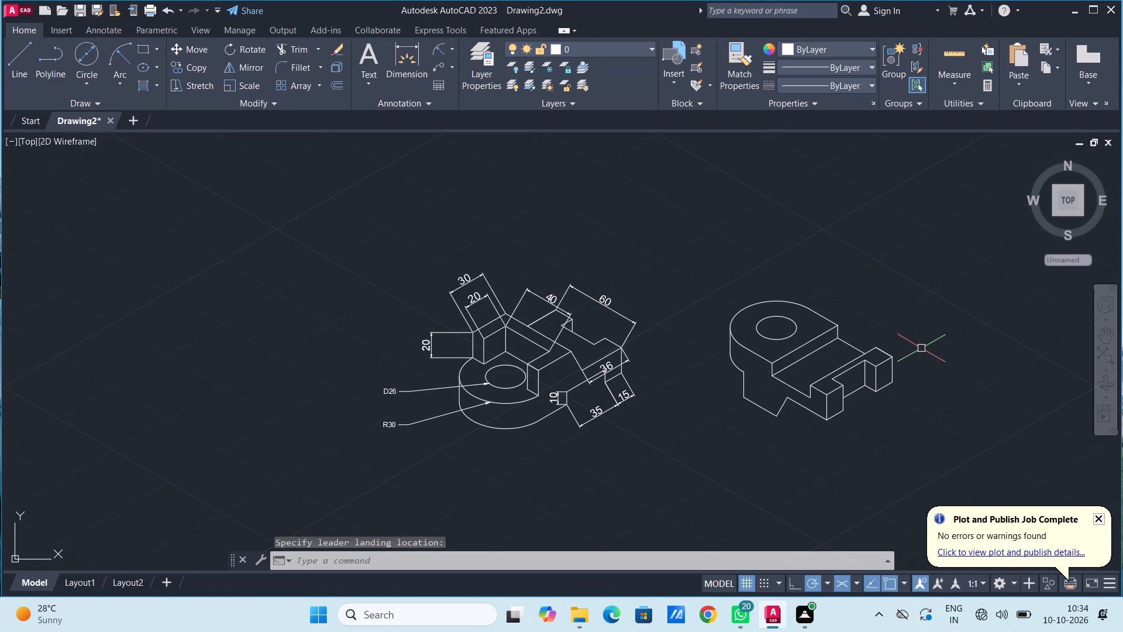
# Add an aligned dimension to the undimensioned body's short vertical edge below the rounded end, with its dimension line just outside the body.
pyautogui.scroll(-1, 922, 349)
pyautogui.scroll(1, 929, 341)
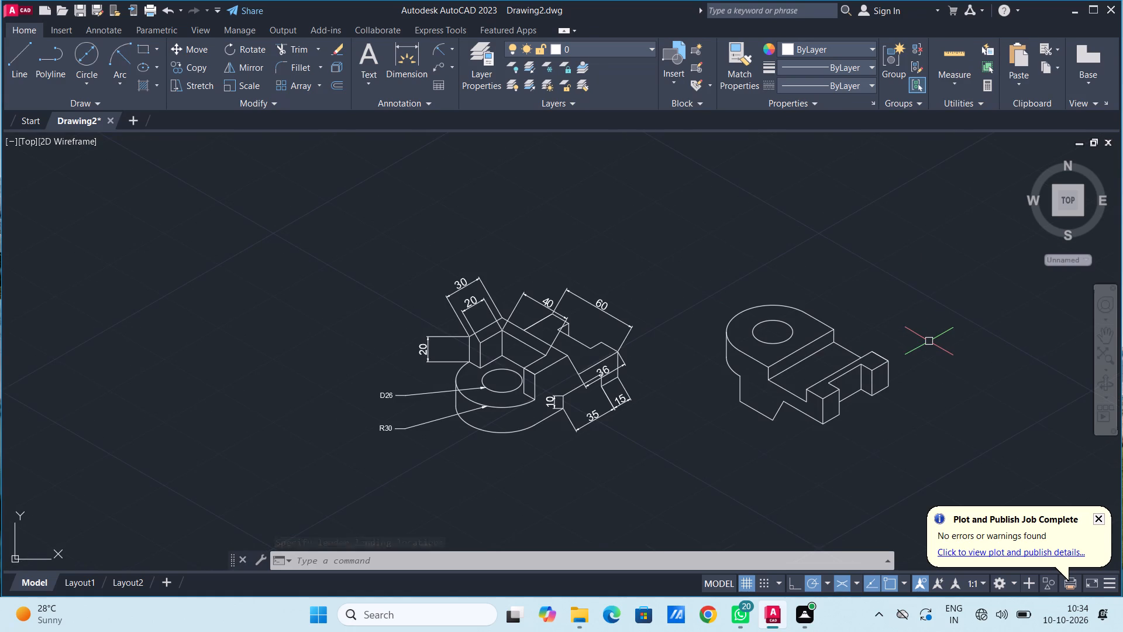
pyautogui.moveTo(929, 340); pyautogui.dragTo(855, 298, button='middle')
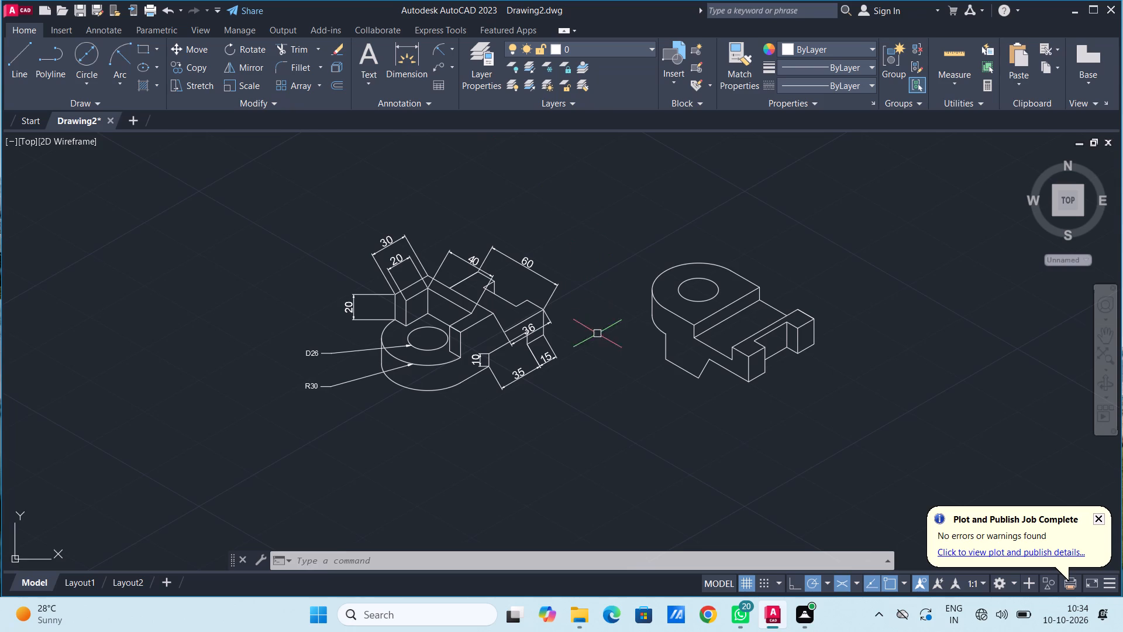
pyautogui.click(453, 46)
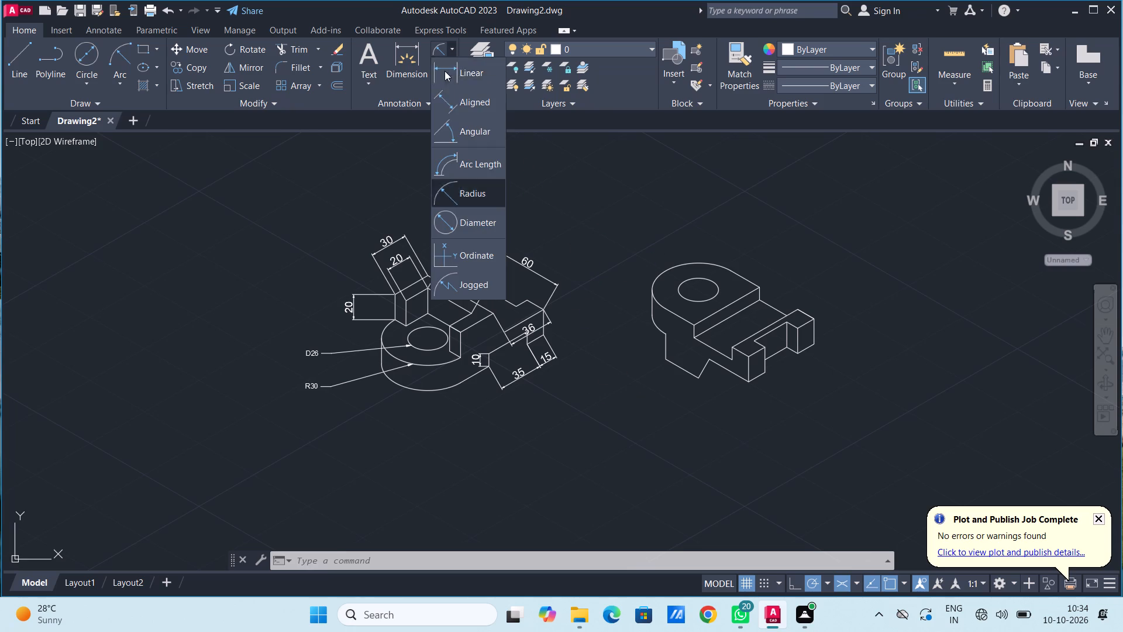
pyautogui.click(450, 104)
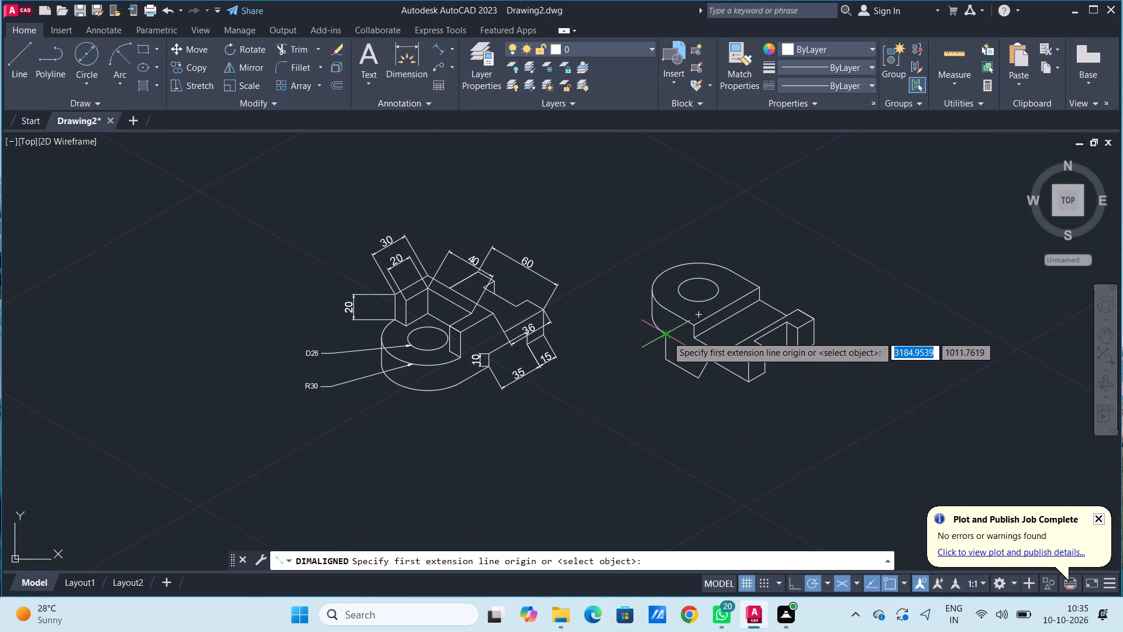
pyautogui.click(667, 336)
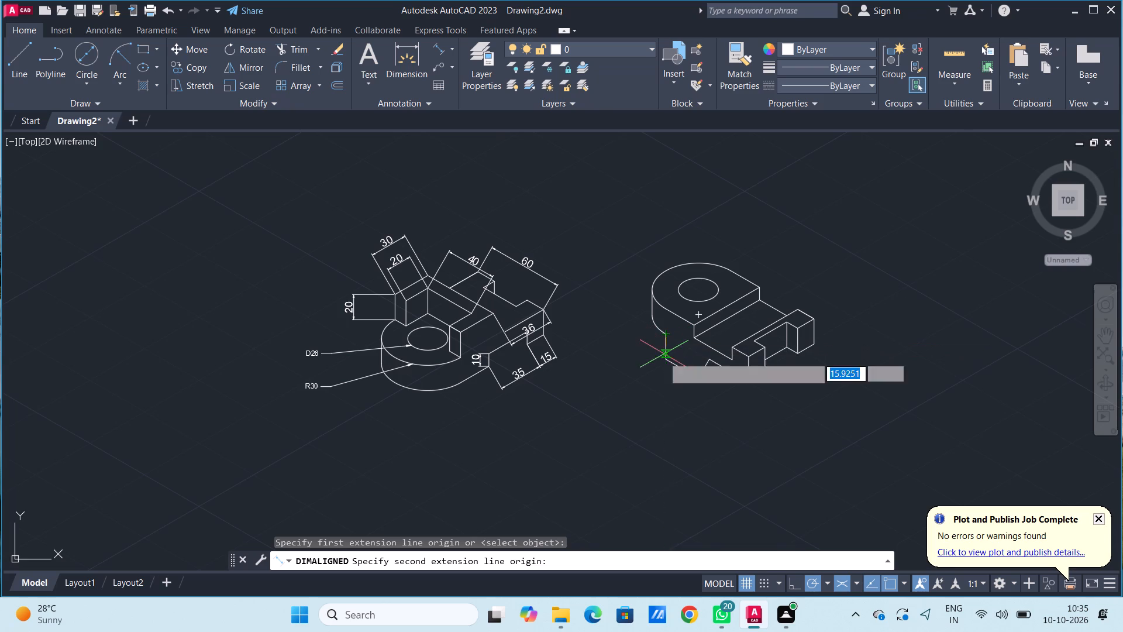
pyautogui.click(663, 361)
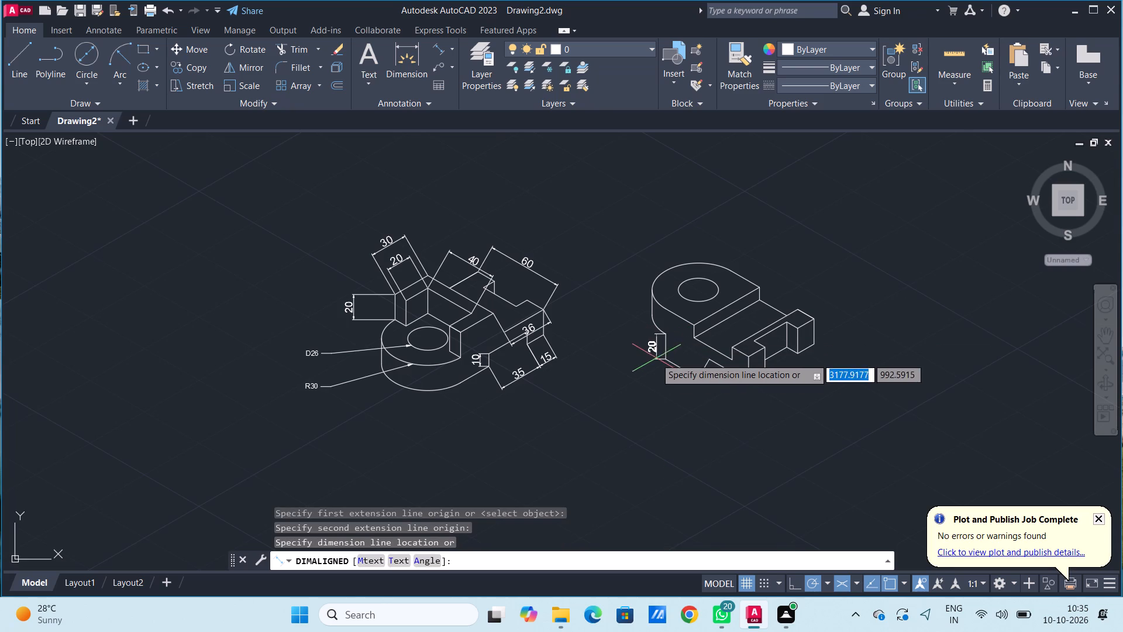
pyautogui.click(649, 355)
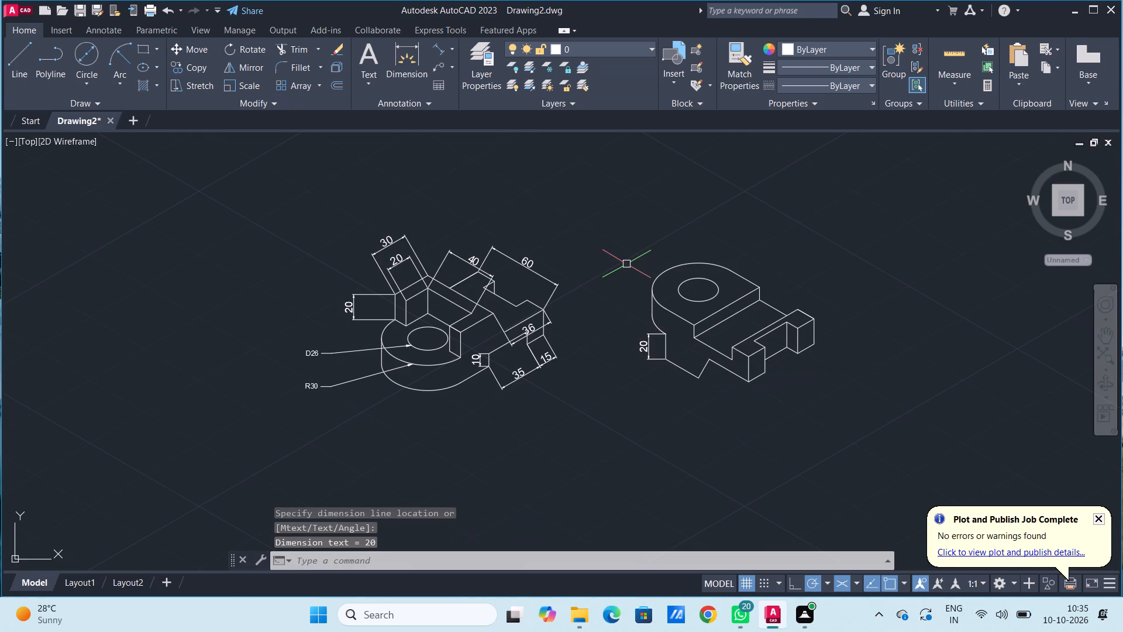
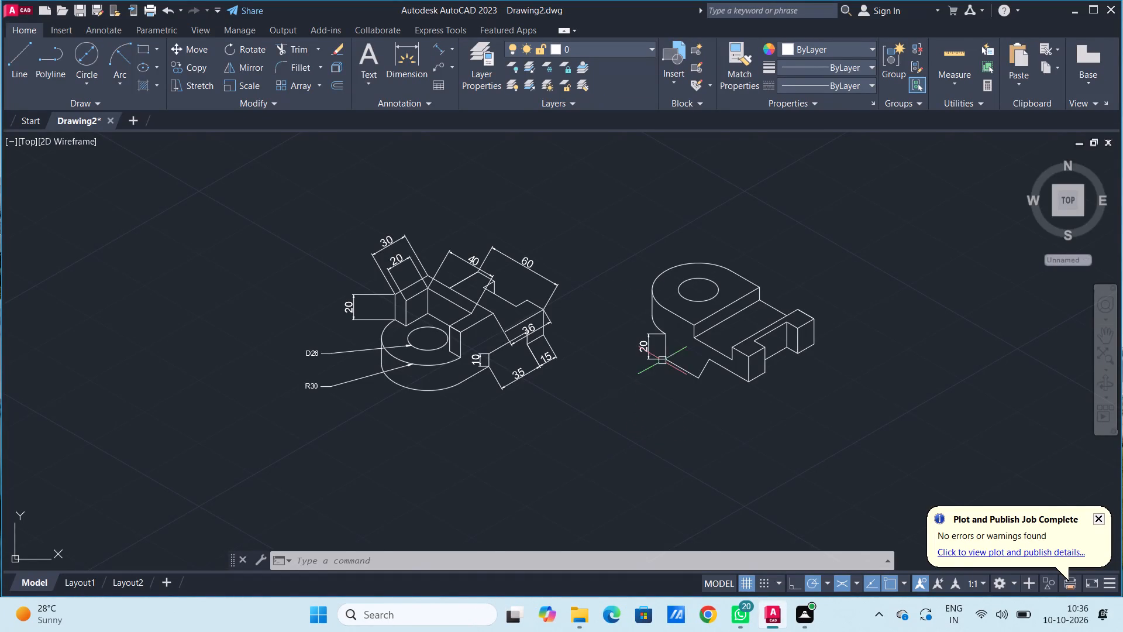
# Add a multileader labelled D26 pointing to the hole in the second body's rounded end, with its text above the body.
pyautogui.click(435, 67)
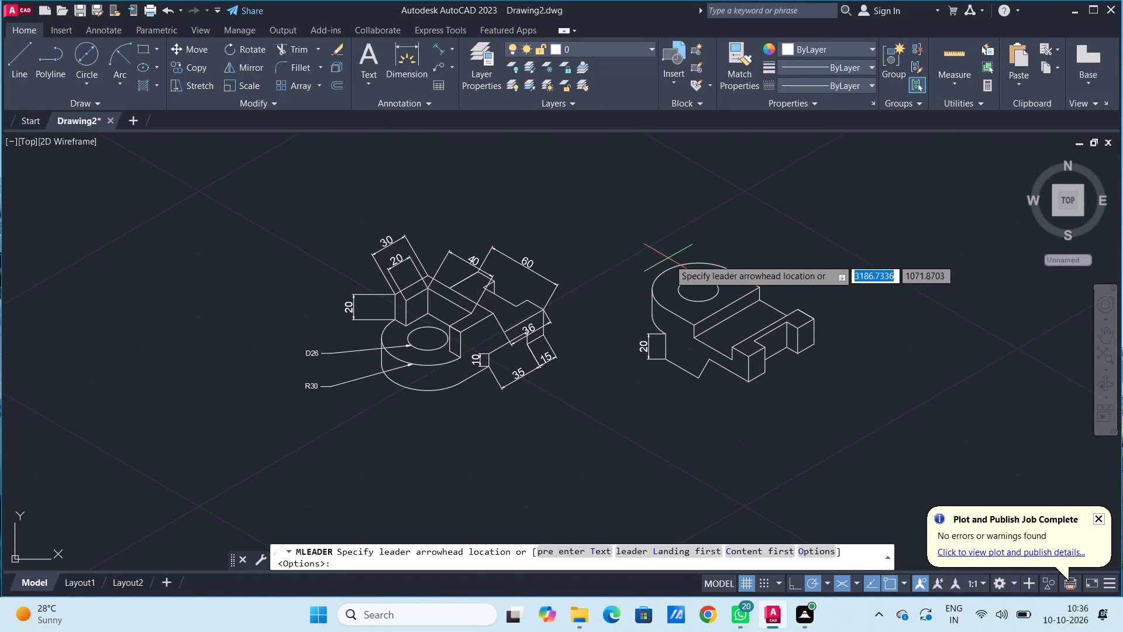
pyautogui.click(682, 283)
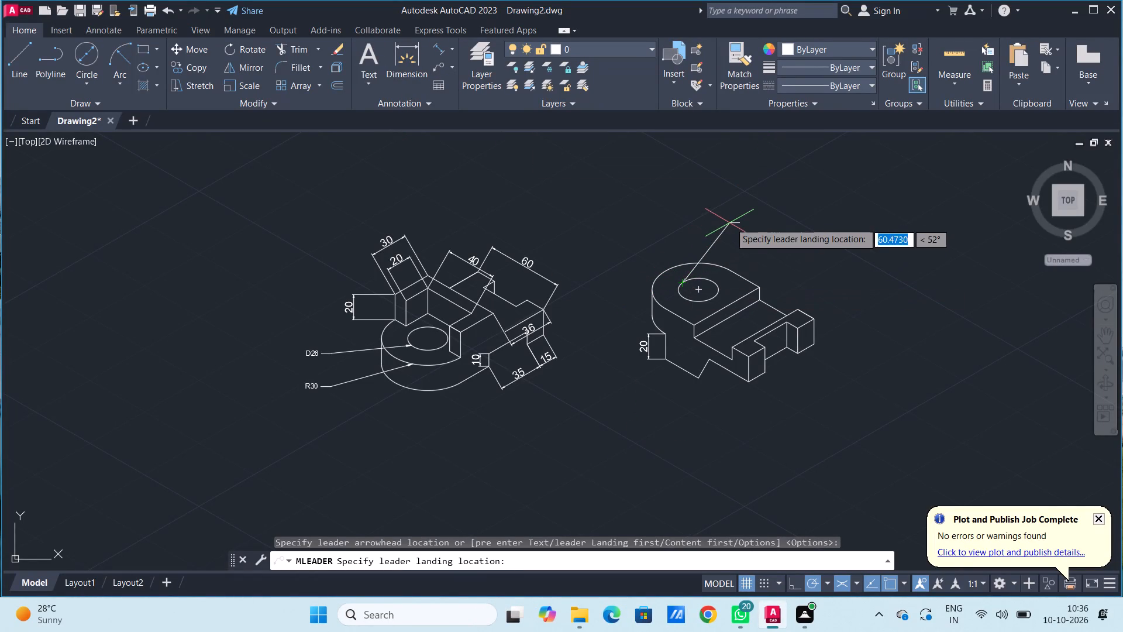
pyautogui.click(733, 215)
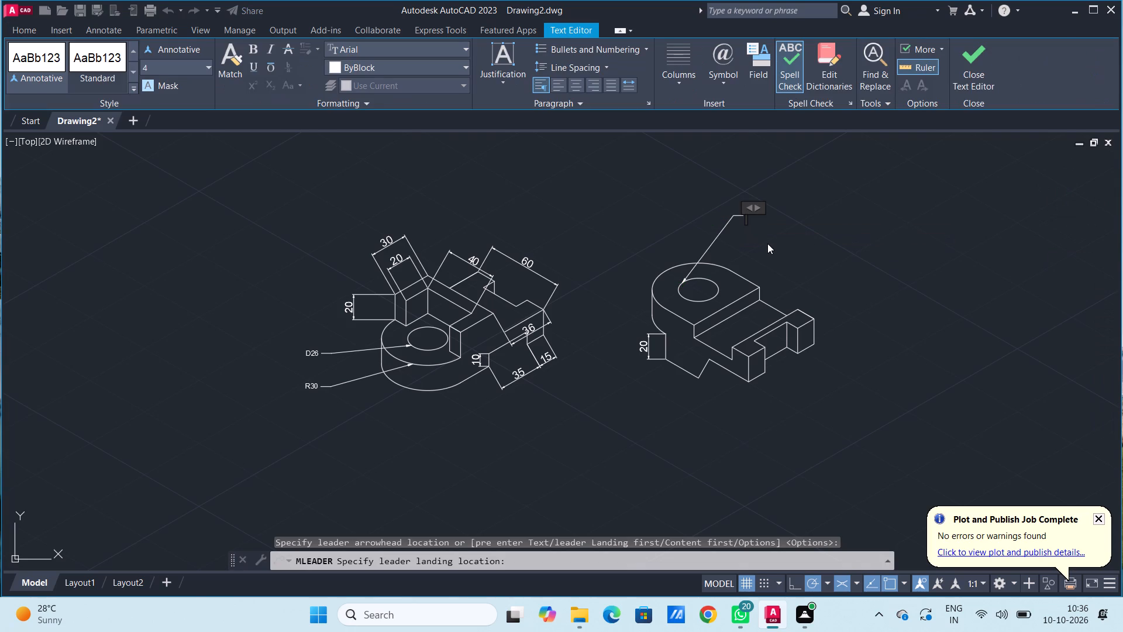
pyautogui.press('d')
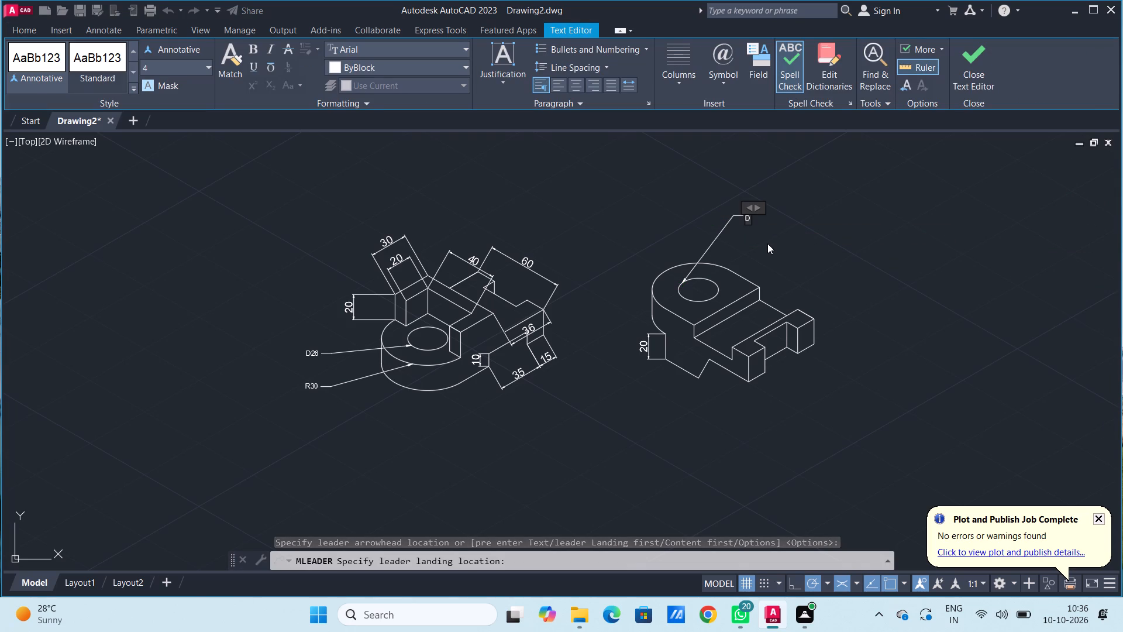
pyautogui.write('26')
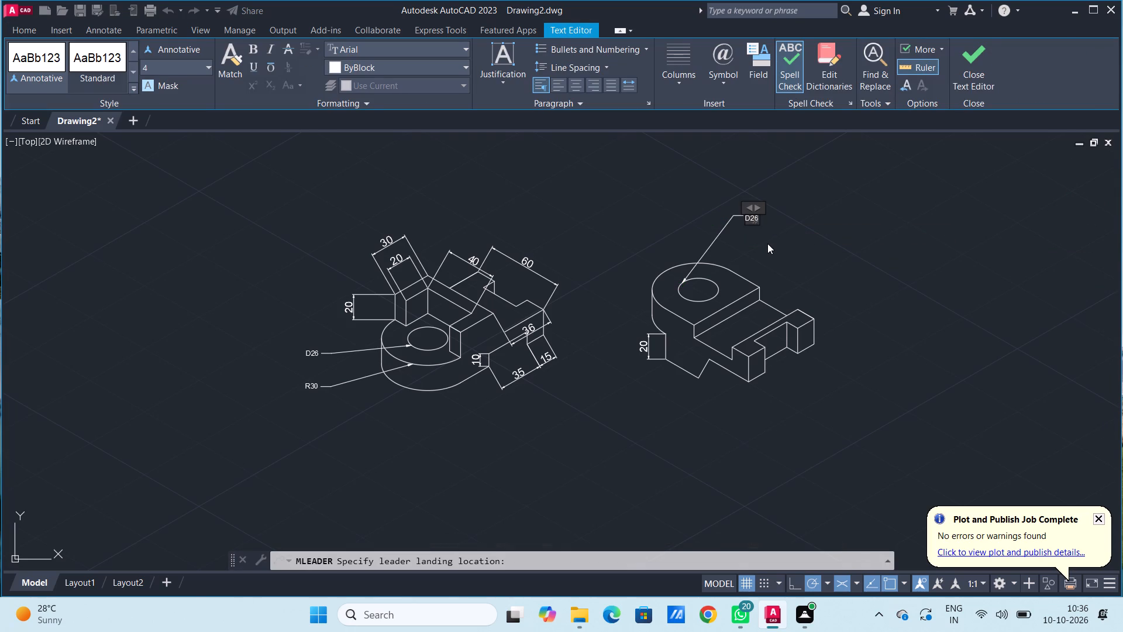
pyautogui.click(977, 61)
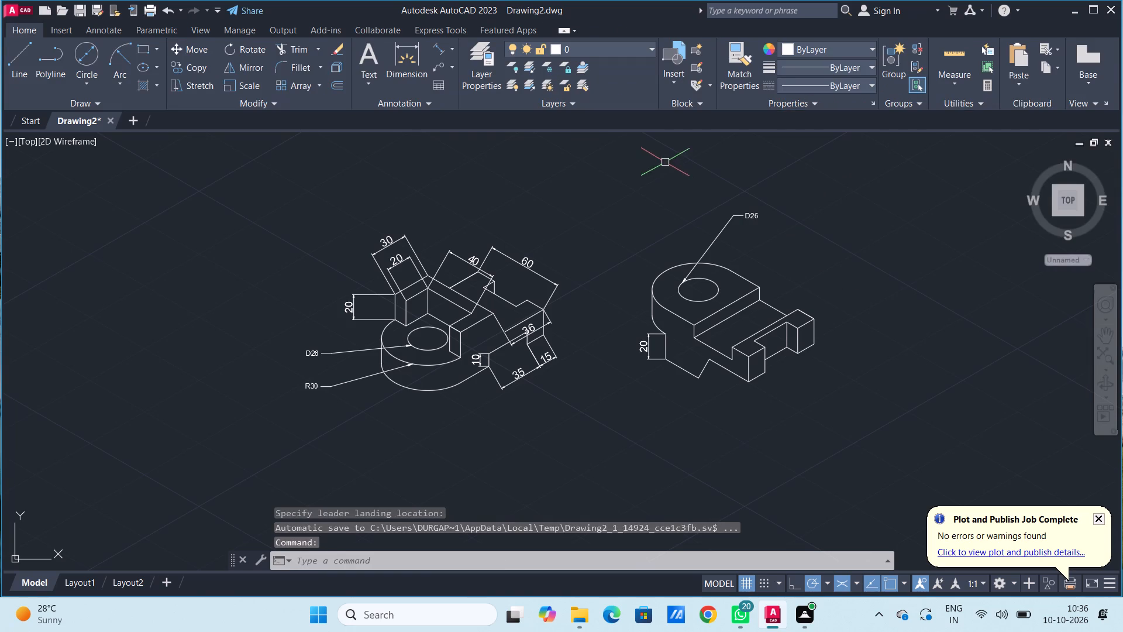
# Add an aligned dimension across the open notch between the second body's two end prongs, with its dimension line just outside the body.
pyautogui.click(435, 49)
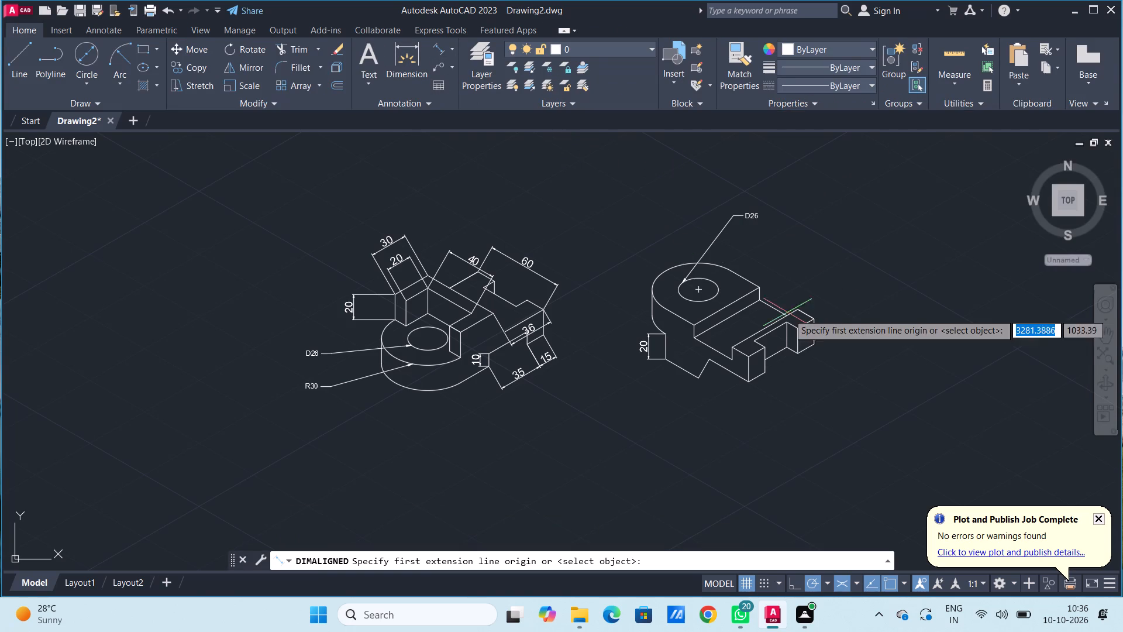
pyautogui.click(765, 373)
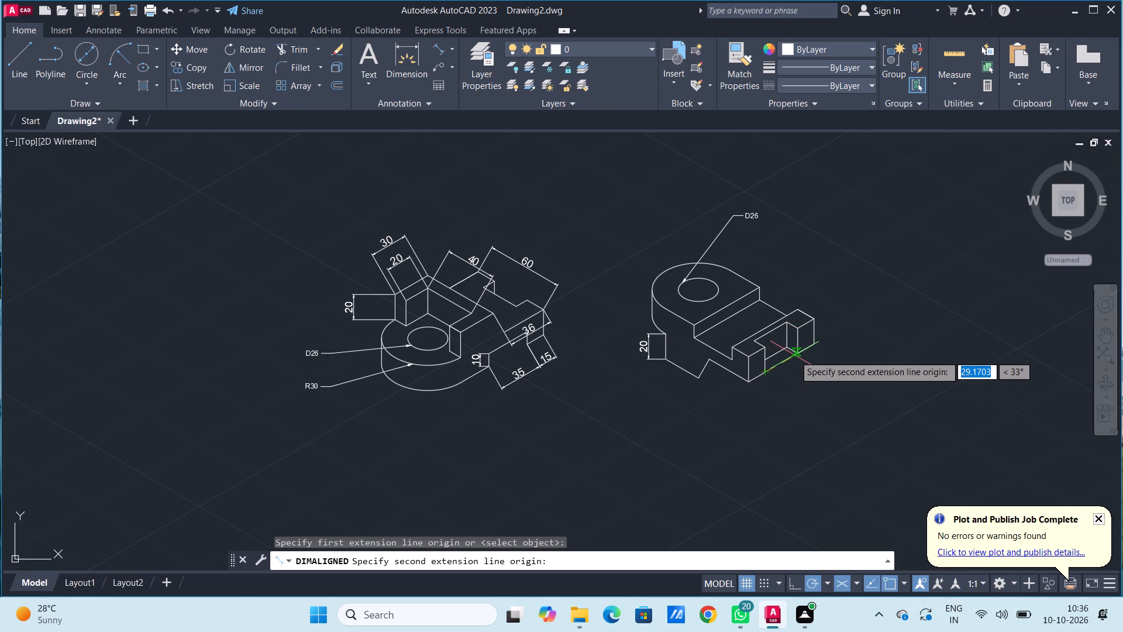
pyautogui.click(795, 355)
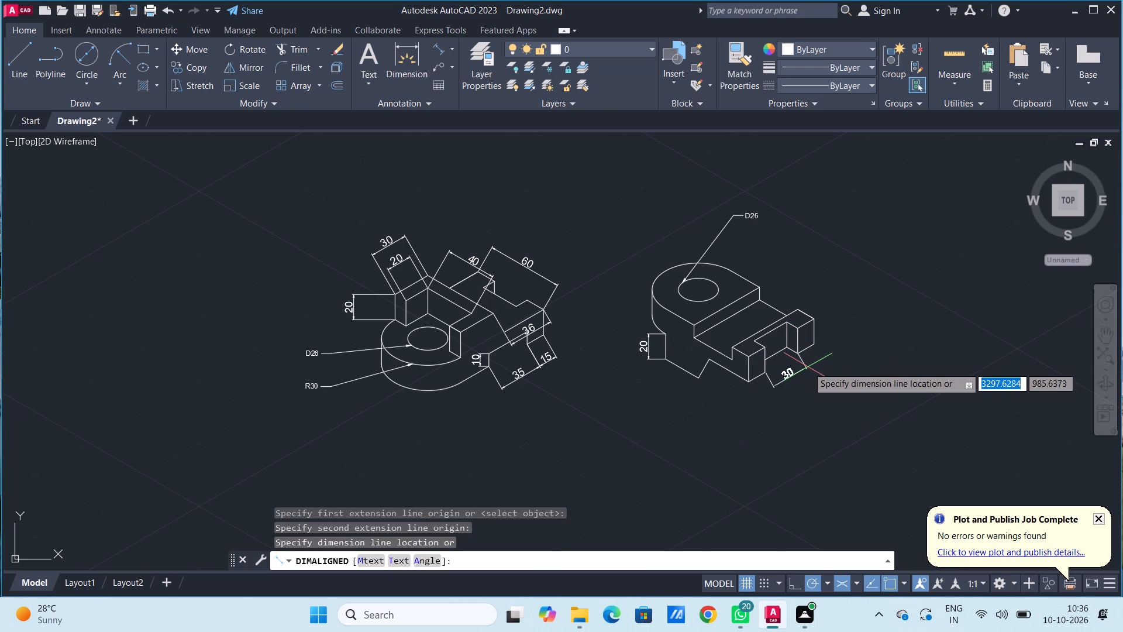
pyautogui.click(808, 367)
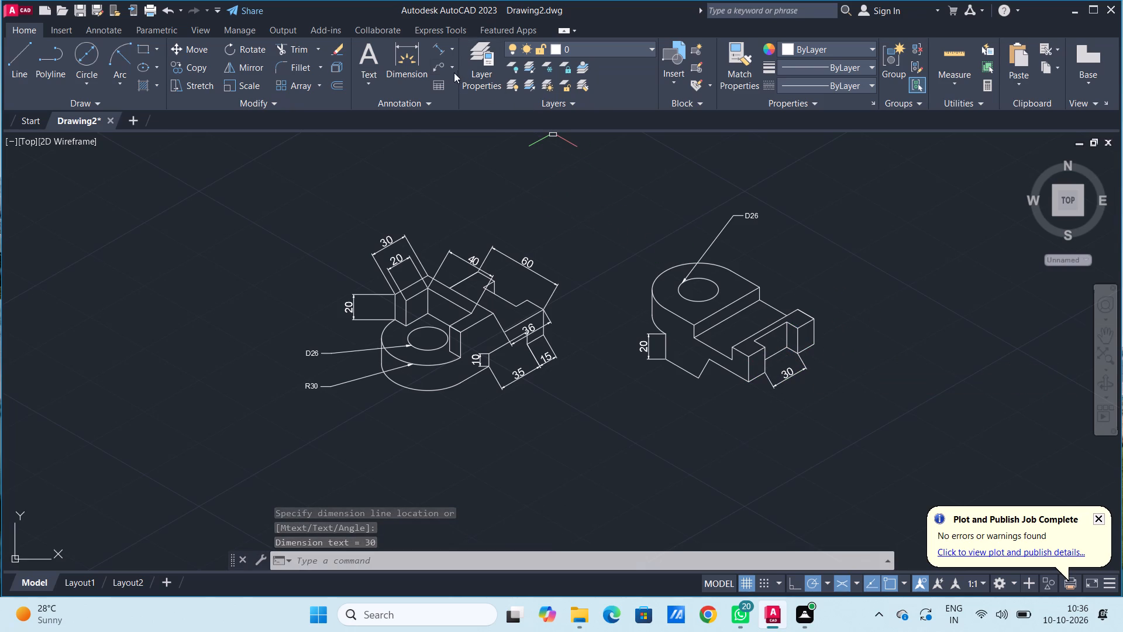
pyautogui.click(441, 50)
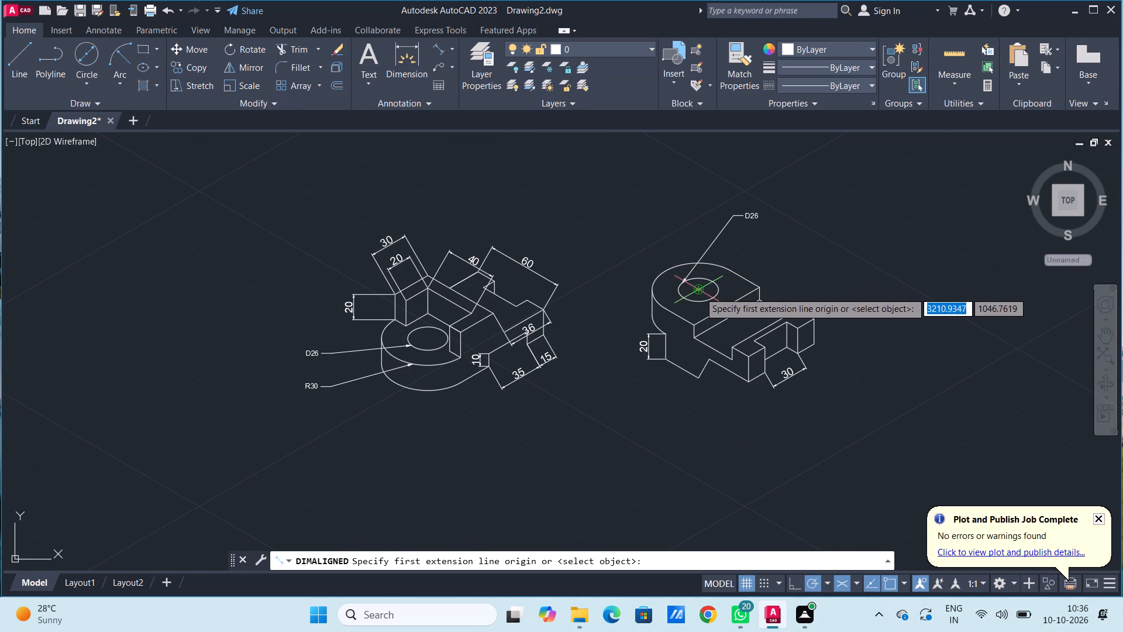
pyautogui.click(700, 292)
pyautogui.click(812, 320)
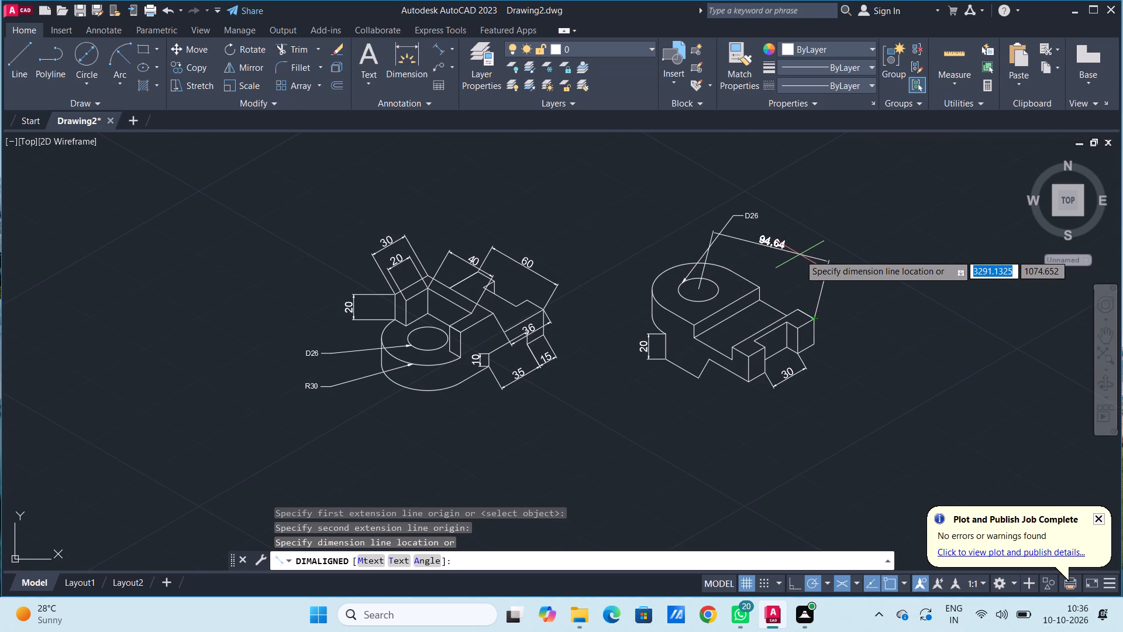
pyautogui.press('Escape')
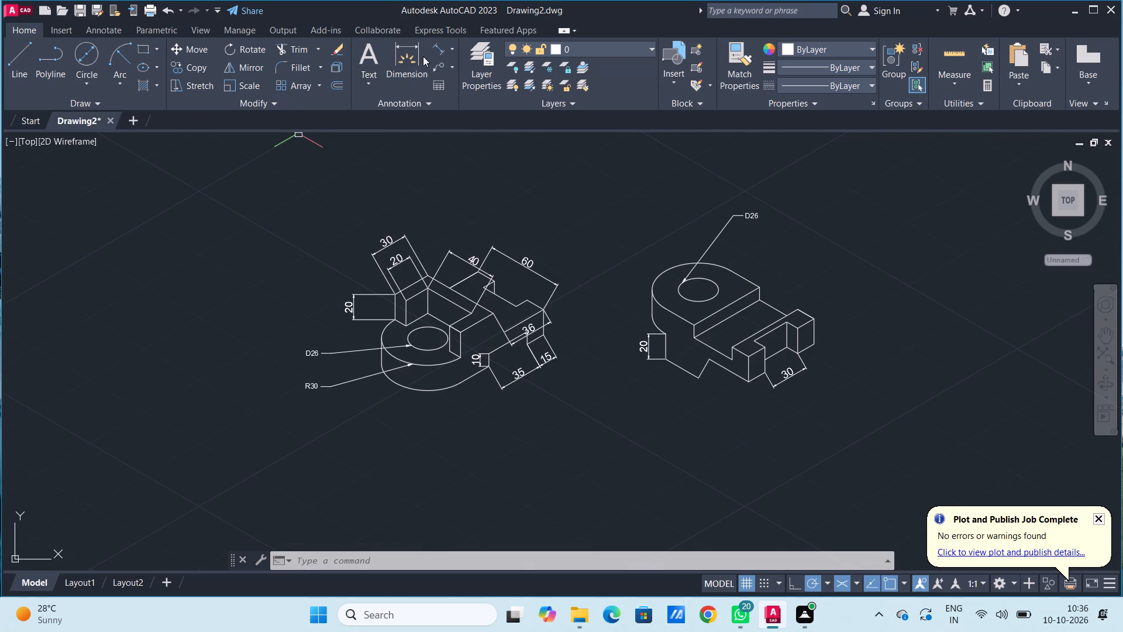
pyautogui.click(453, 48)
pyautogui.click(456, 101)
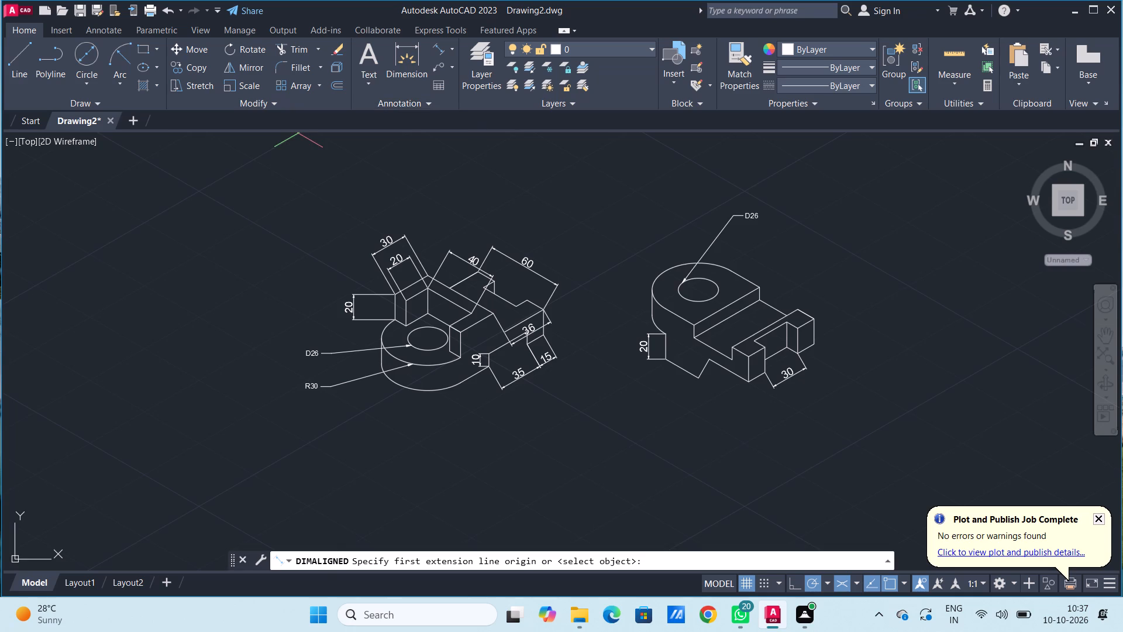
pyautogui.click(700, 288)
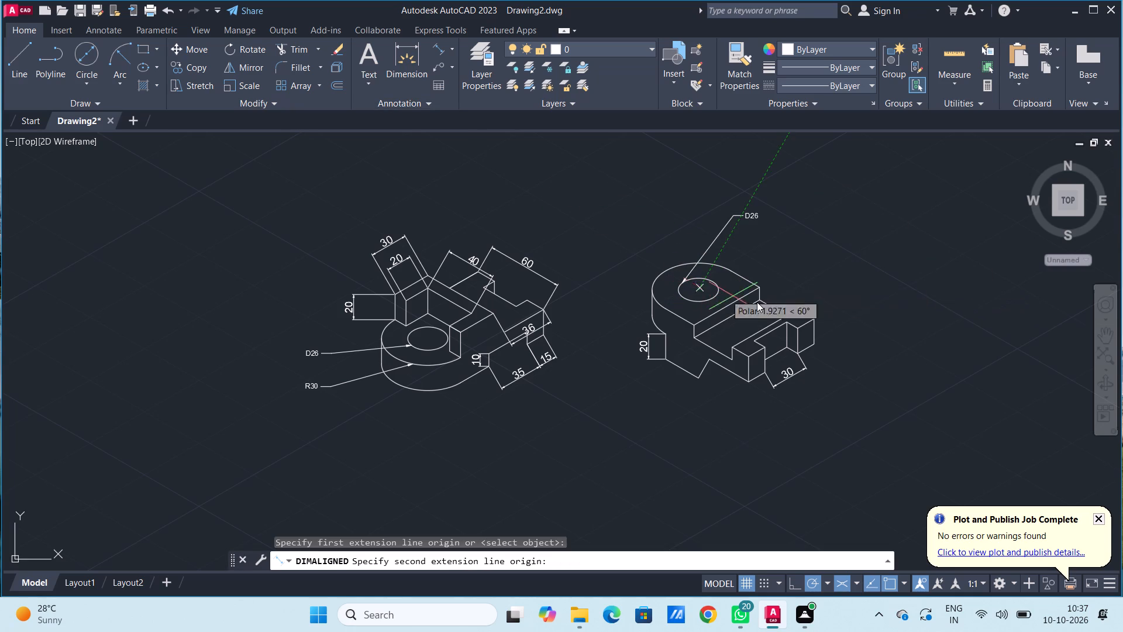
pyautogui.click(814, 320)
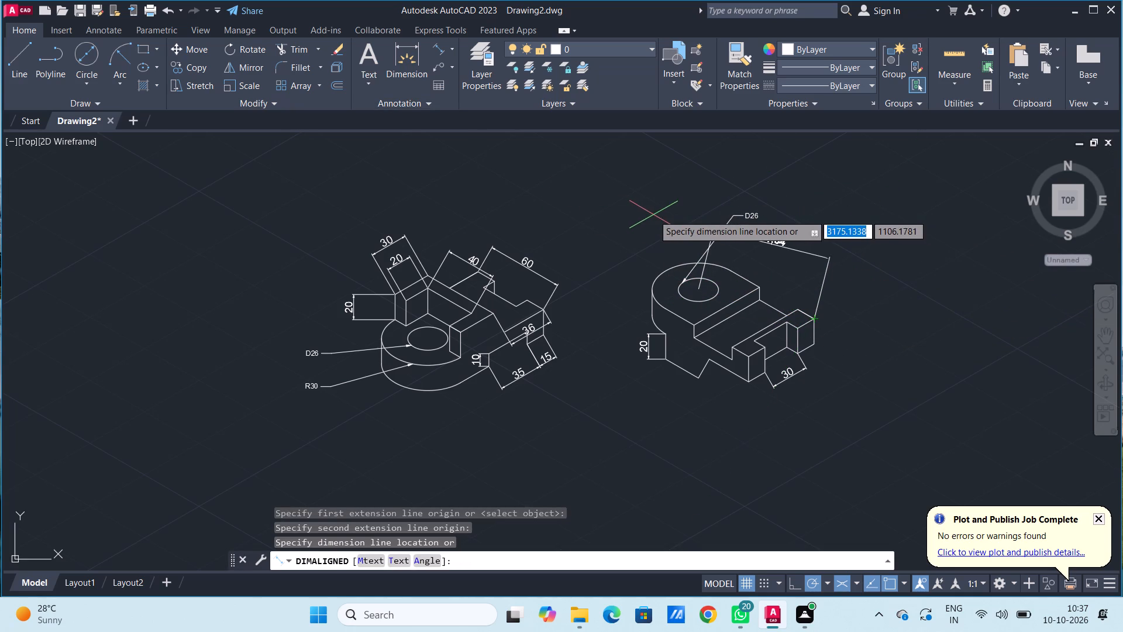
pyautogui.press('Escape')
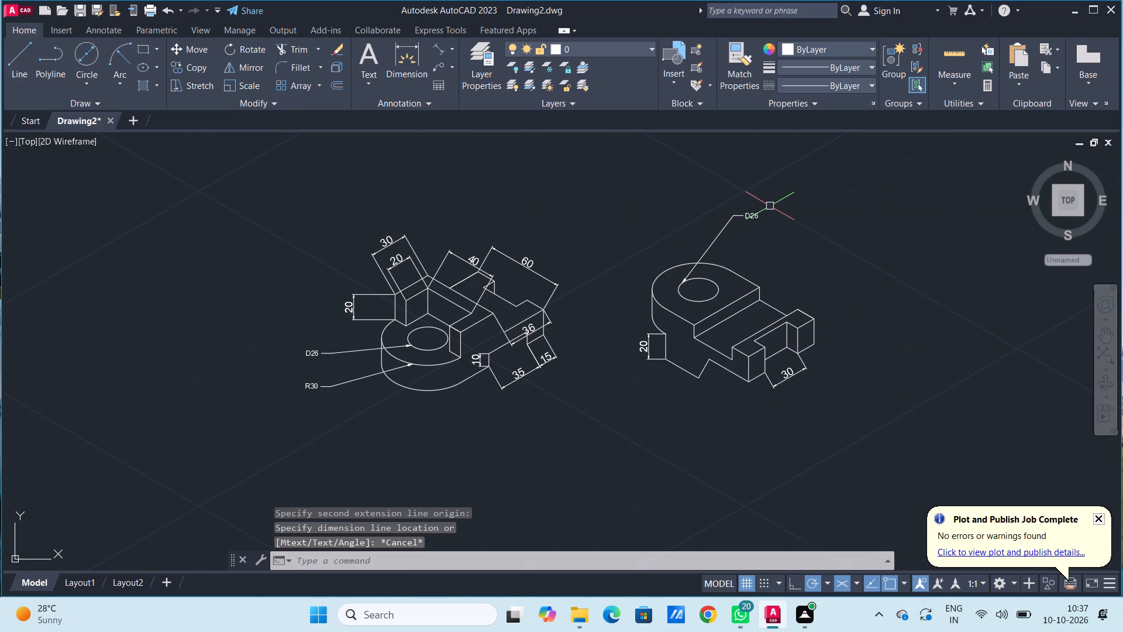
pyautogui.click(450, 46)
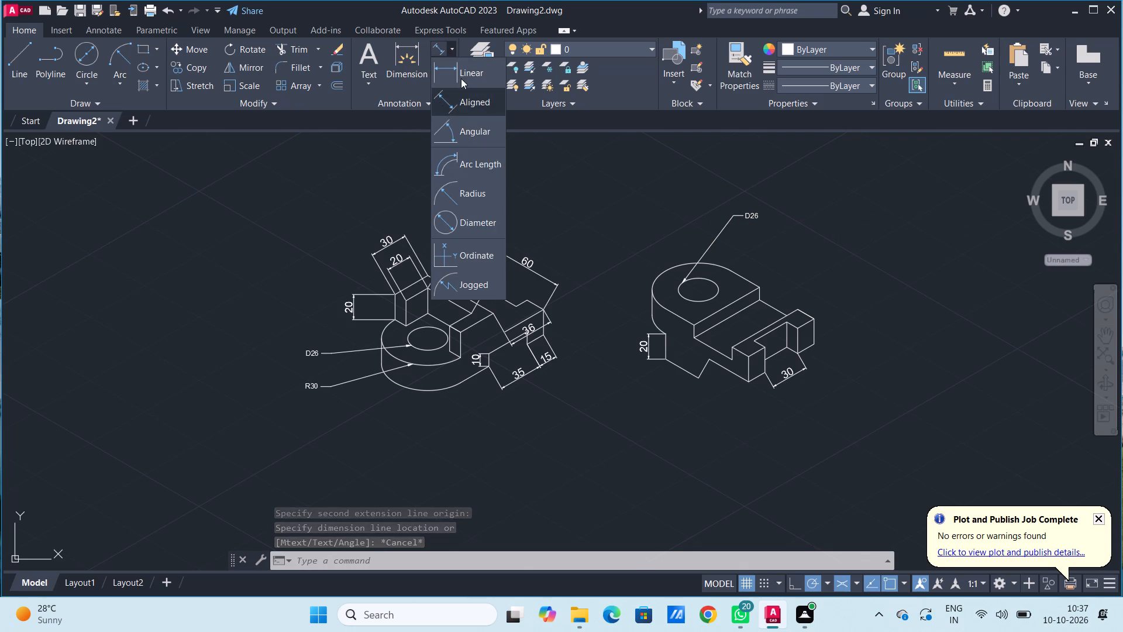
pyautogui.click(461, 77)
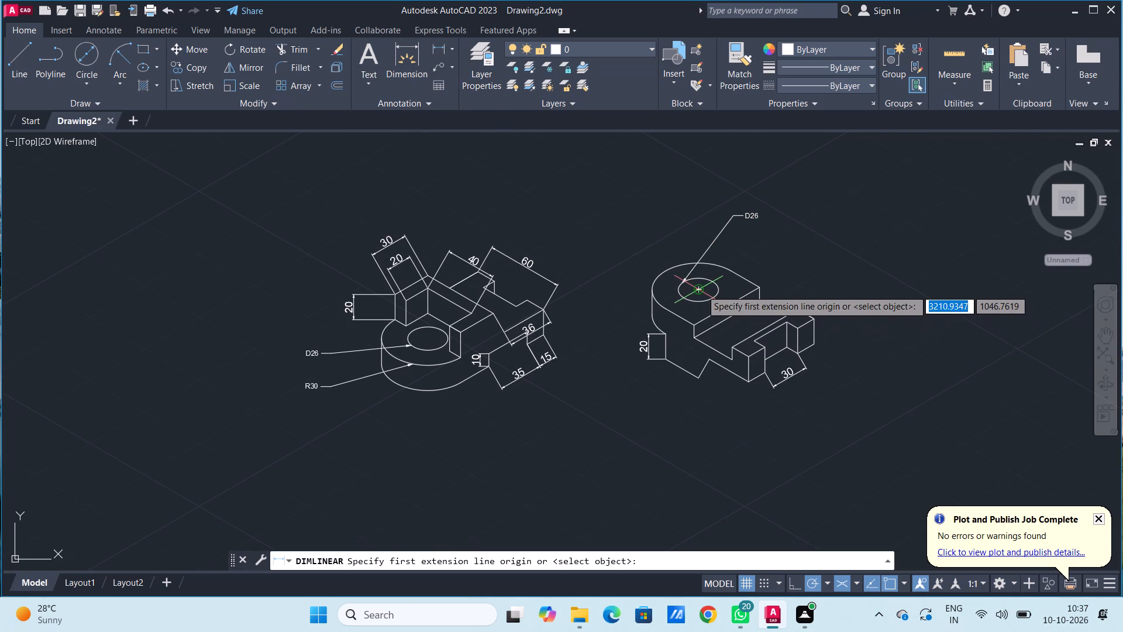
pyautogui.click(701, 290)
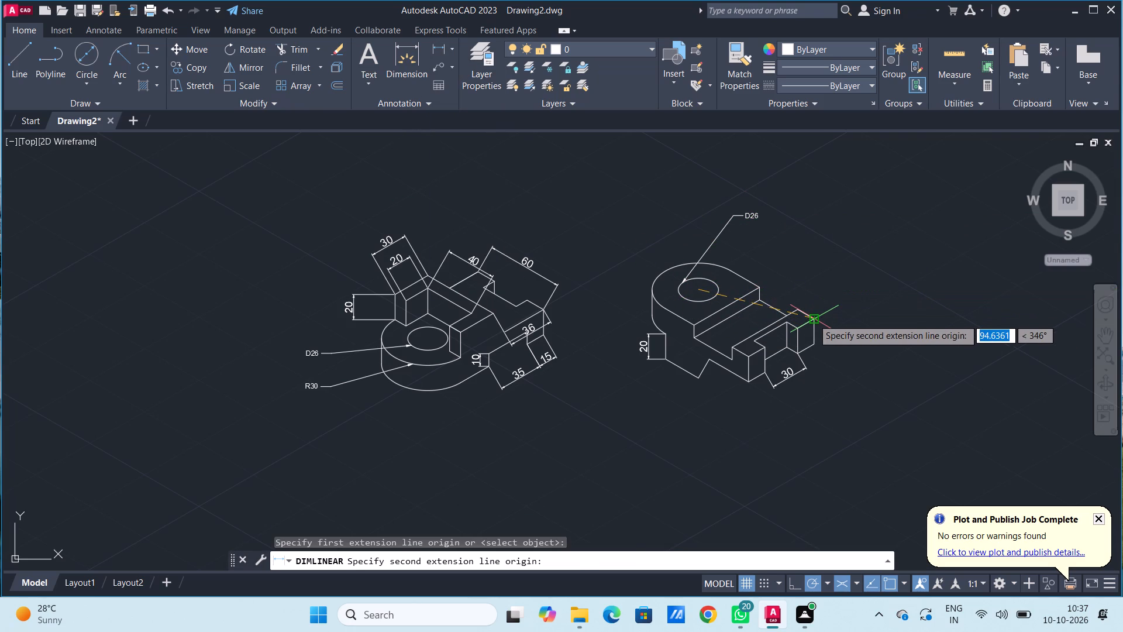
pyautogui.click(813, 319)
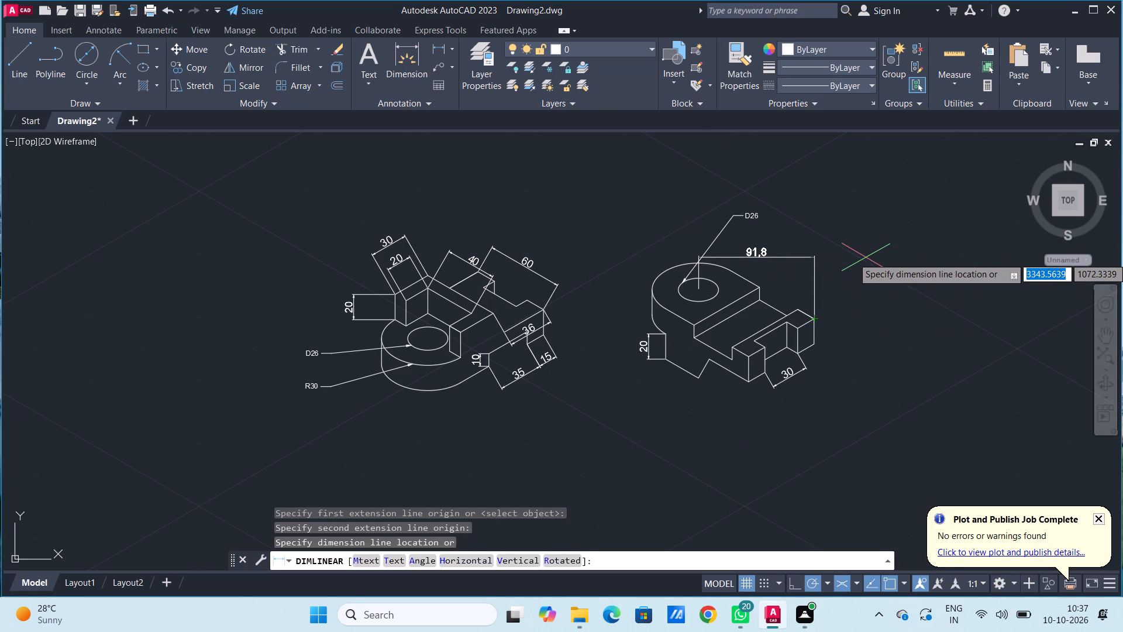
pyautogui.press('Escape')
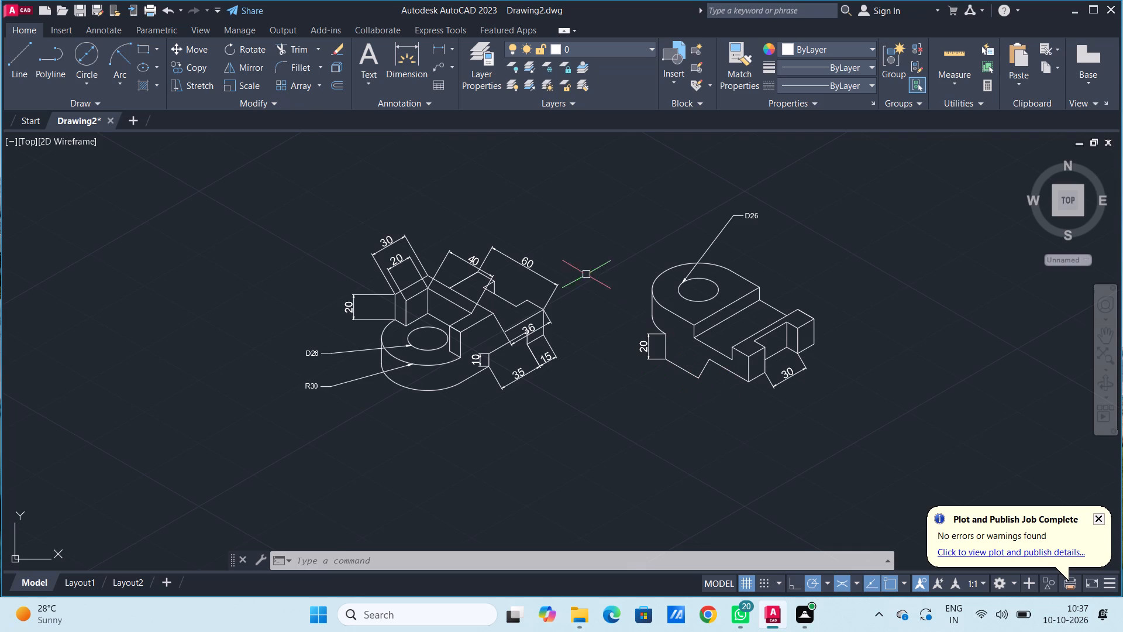
# Add an aligned dimension to the vertical outer edge of the second body's far prong, with its dimension line just outside the body.
pyautogui.click(447, 49)
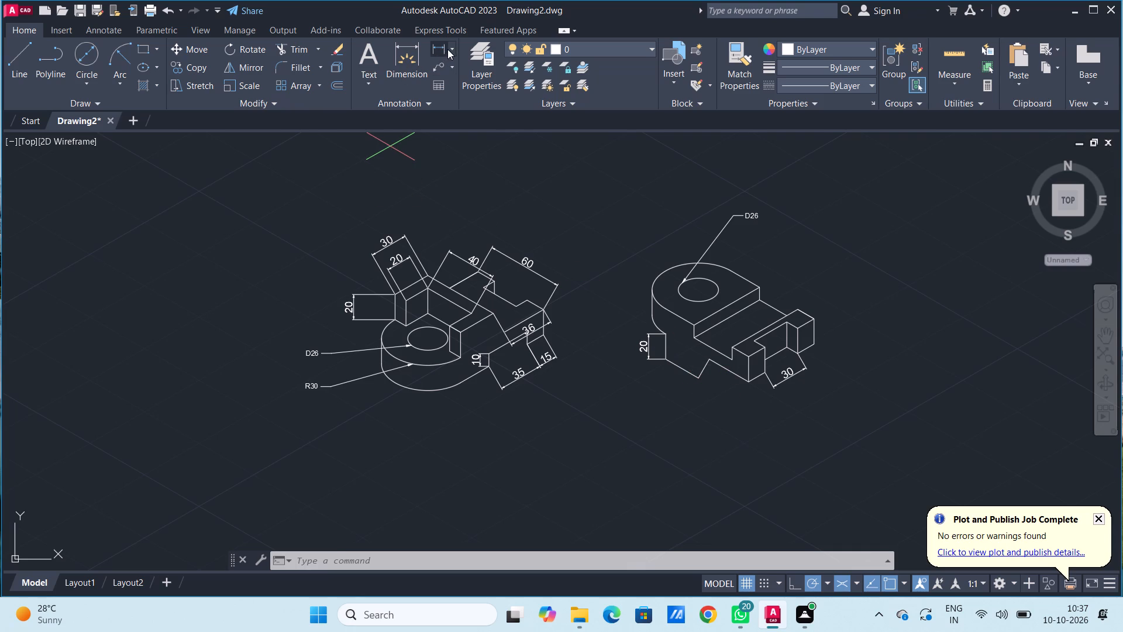
pyautogui.click(453, 50)
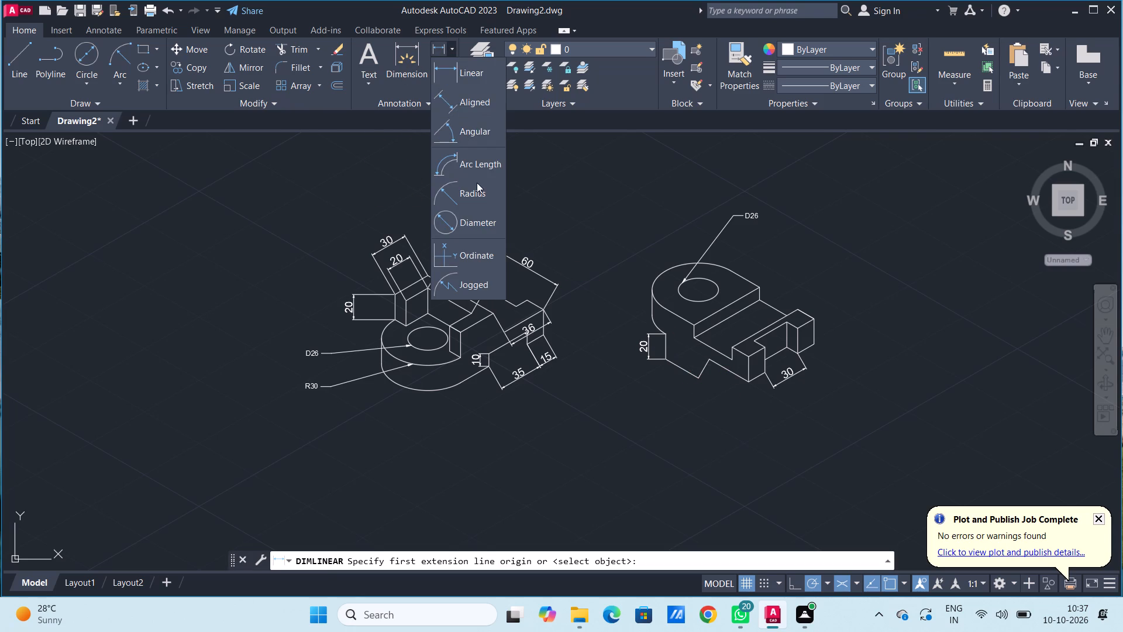
pyautogui.click(481, 110)
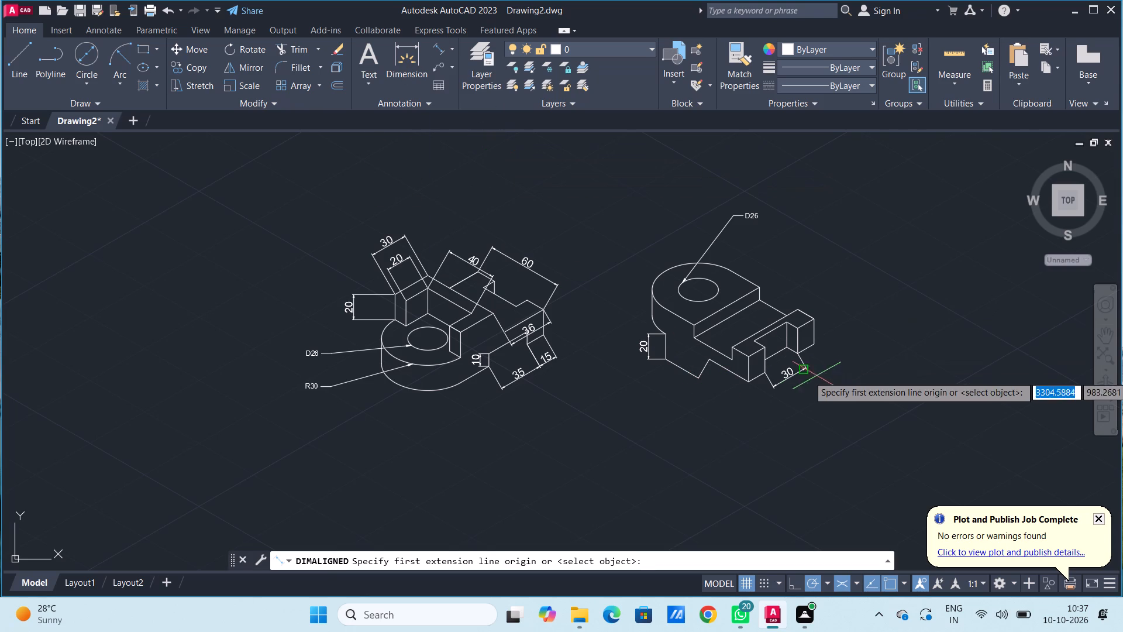
pyautogui.click(815, 320)
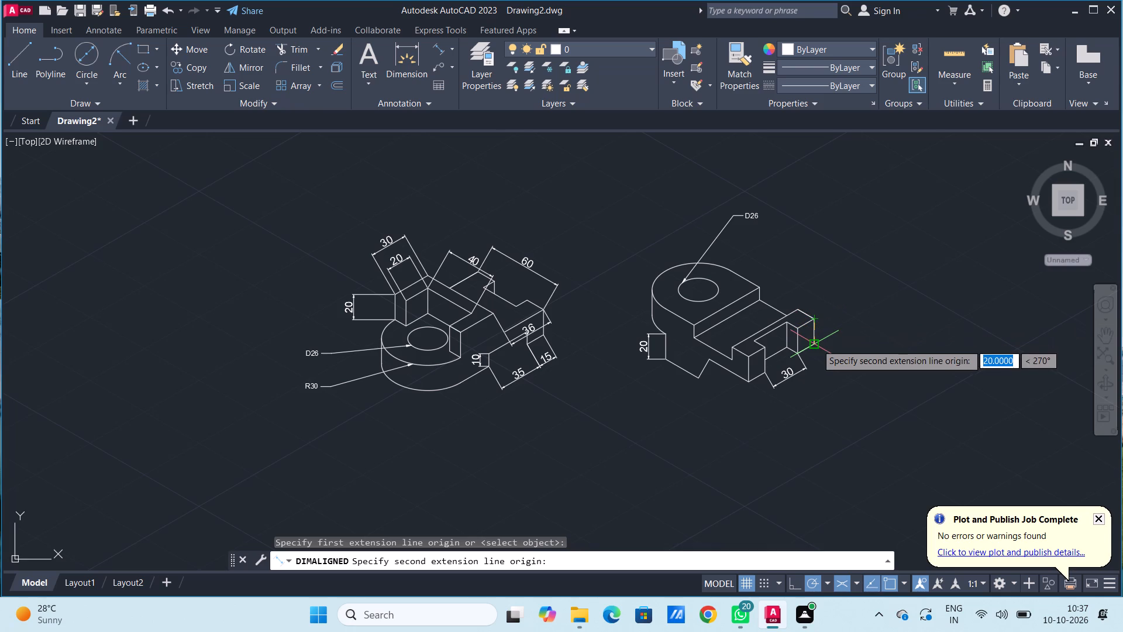
pyautogui.click(817, 347)
pyautogui.click(840, 338)
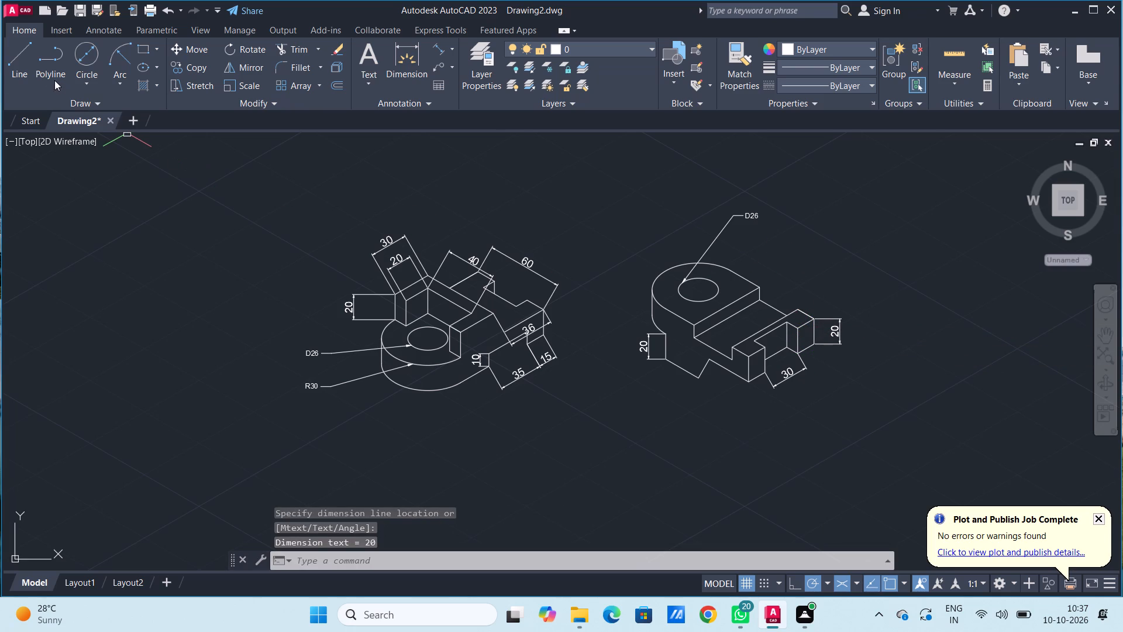
# Draw a 70-long line from the second body's hole centre along the 330° isometric direction towards the notched end.
pyautogui.click(27, 64)
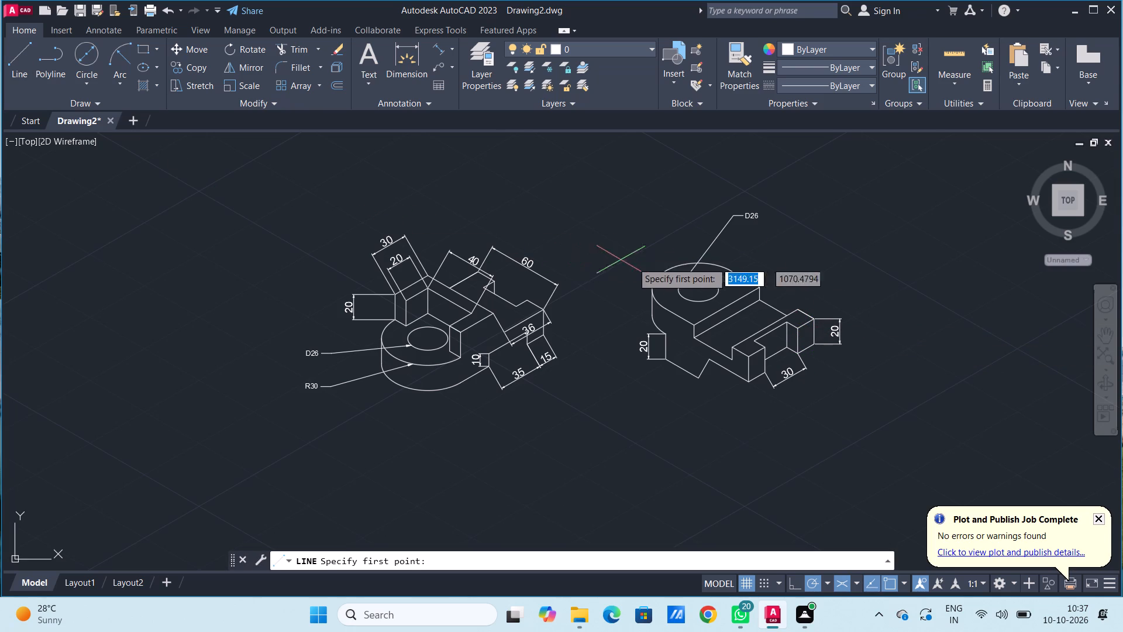
pyautogui.click(698, 292)
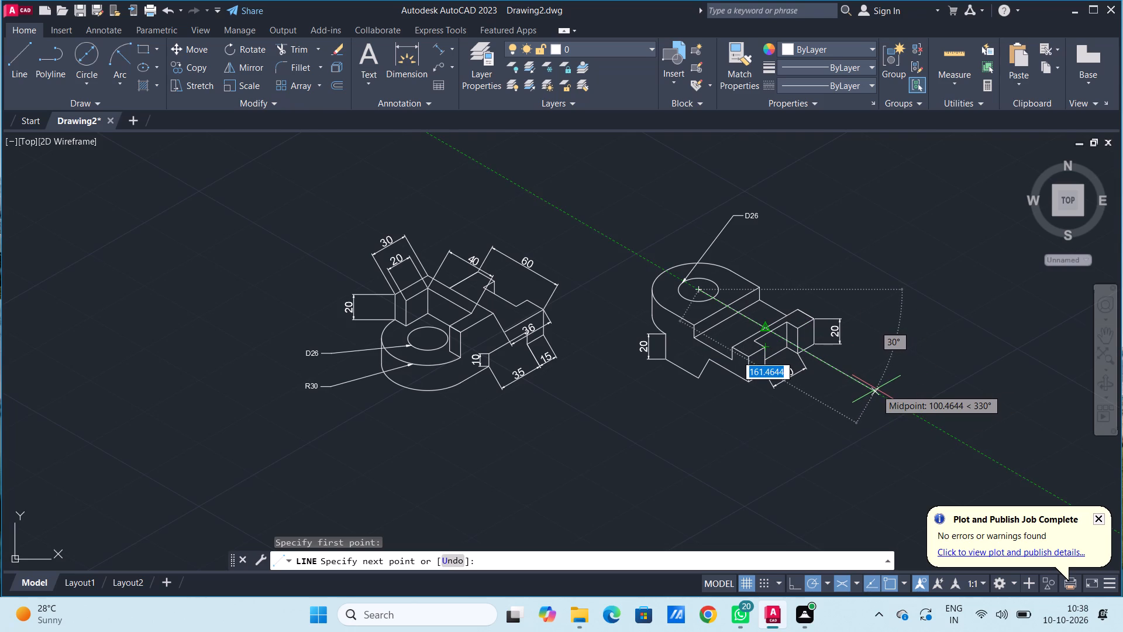
pyautogui.write('70')
pyautogui.press('Return')
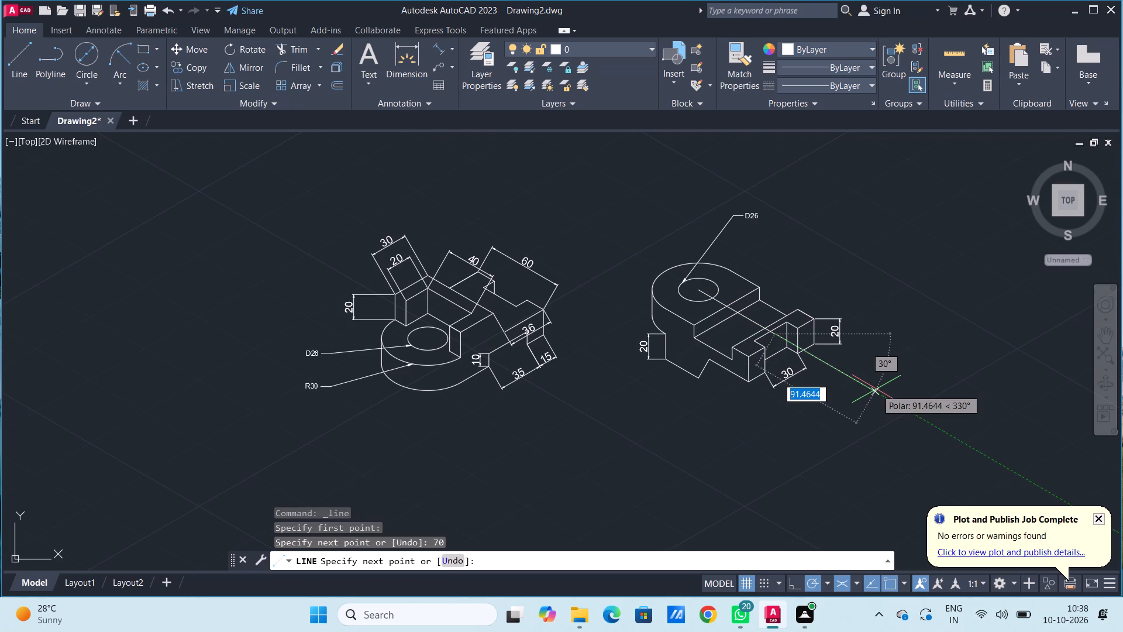
pyautogui.press('Escape')
pyautogui.press('Escape')
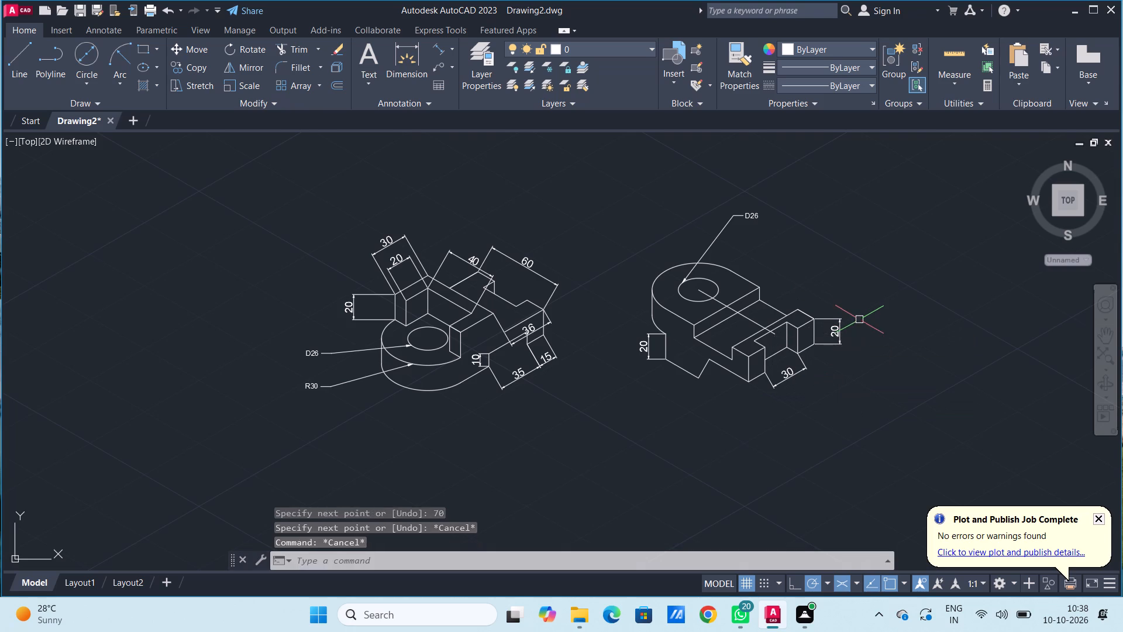
pyautogui.press('Escape')
pyautogui.press('Escape')
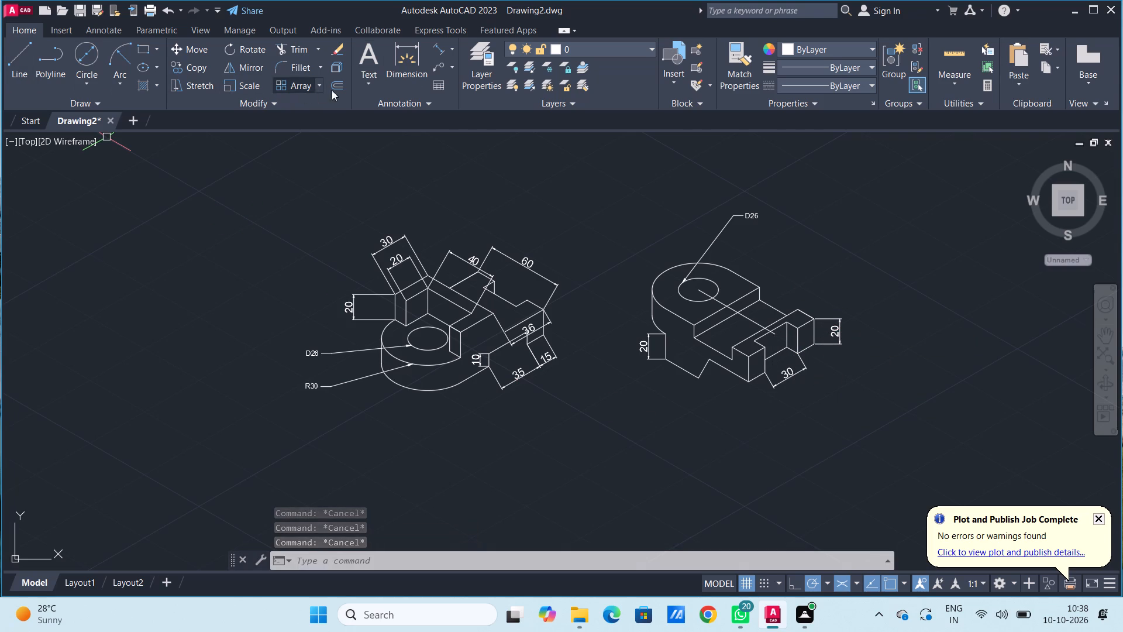
# Add an aligned dimension from the second body's hole centre to the far end of the centre line, with its dimension line above the body.
pyautogui.click(433, 53)
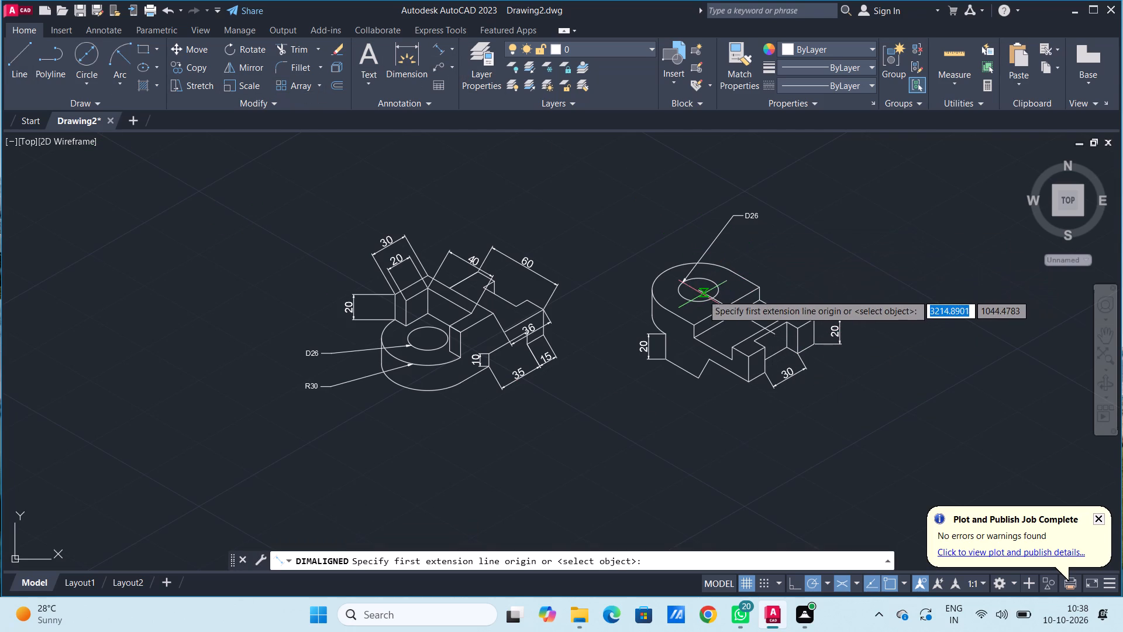
pyautogui.click(698, 290)
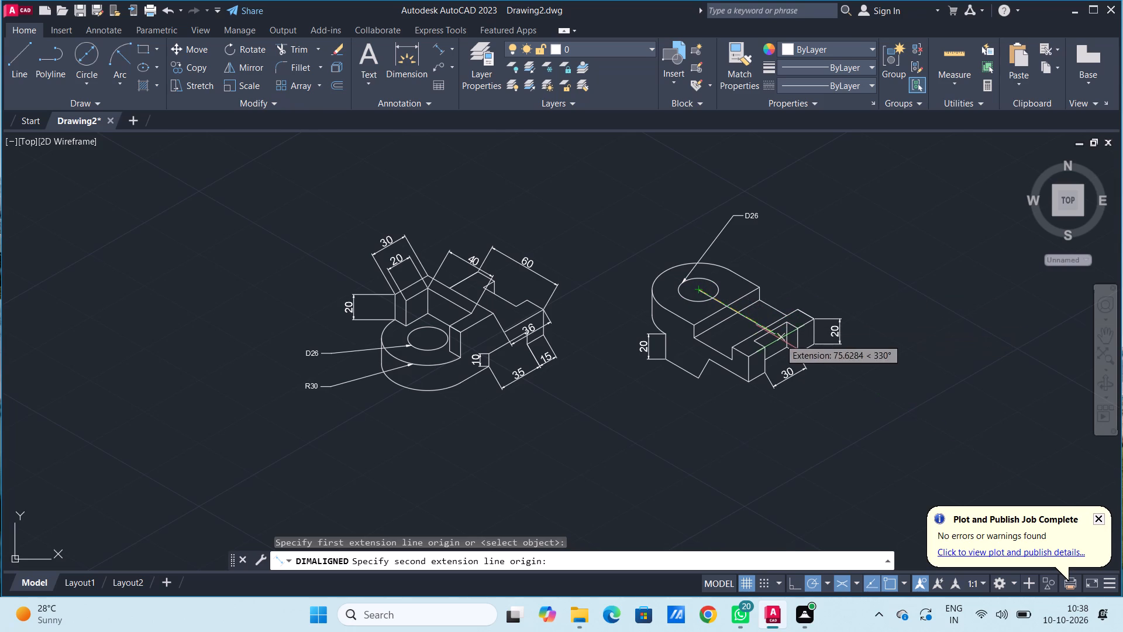
pyautogui.click(775, 335)
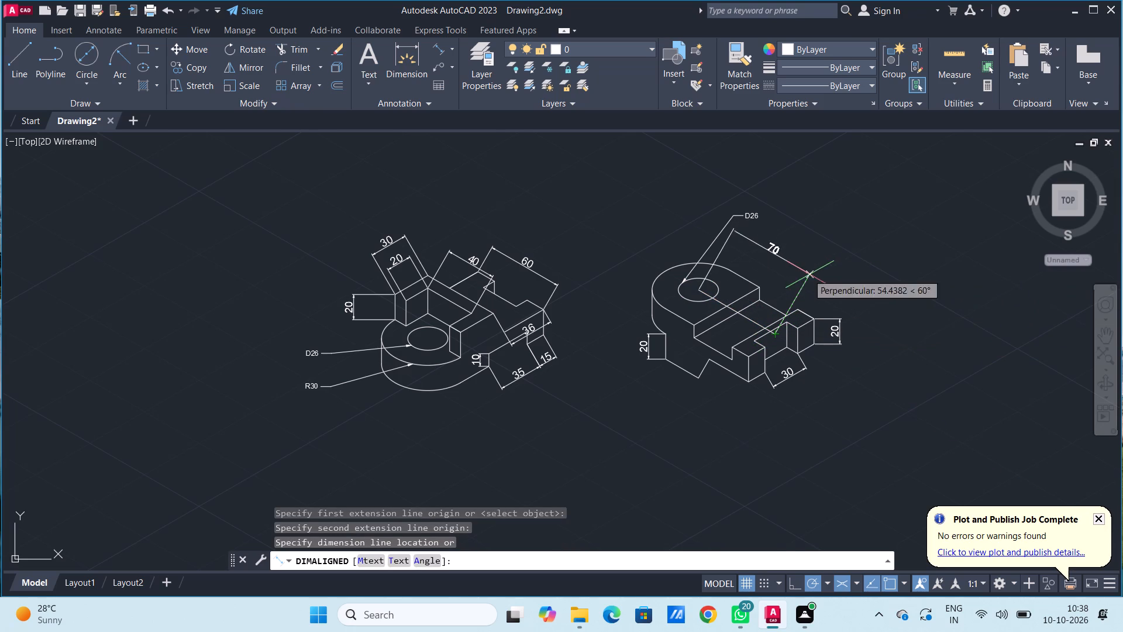
pyautogui.click(788, 277)
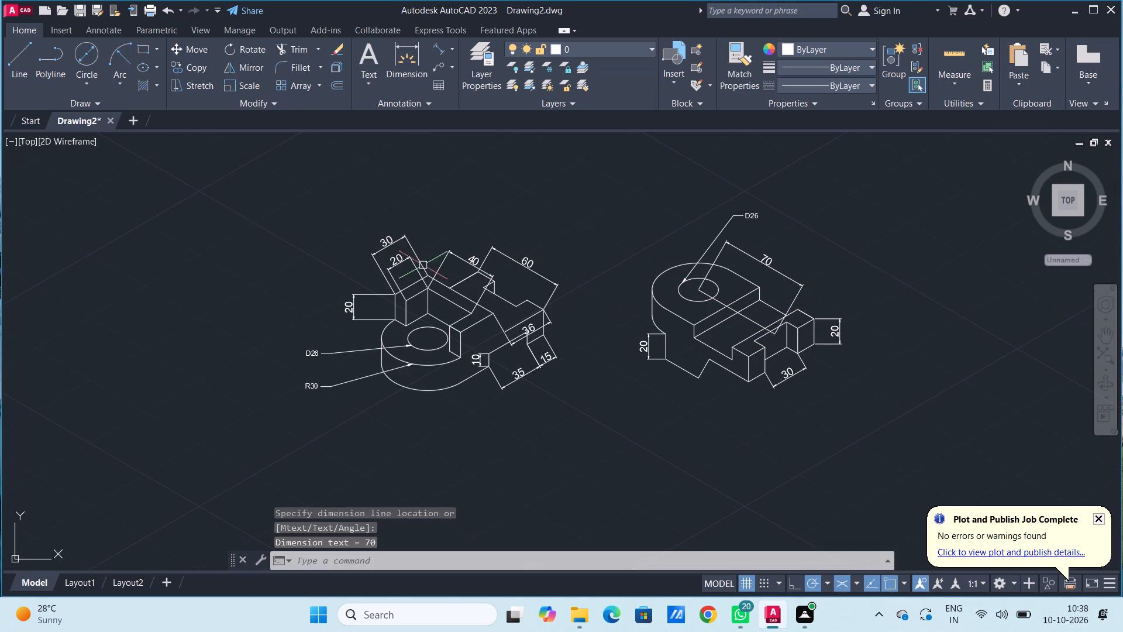
# Delete the helper line running from the second body's hole centre to the notched end.
pyautogui.click(745, 319)
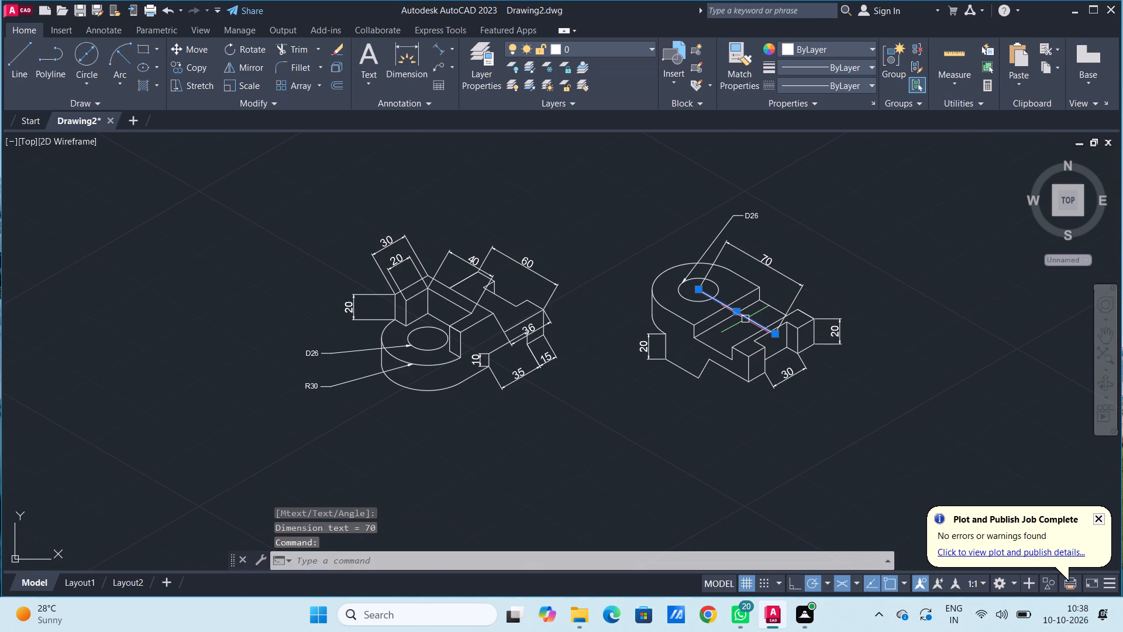
pyautogui.press('Delete')
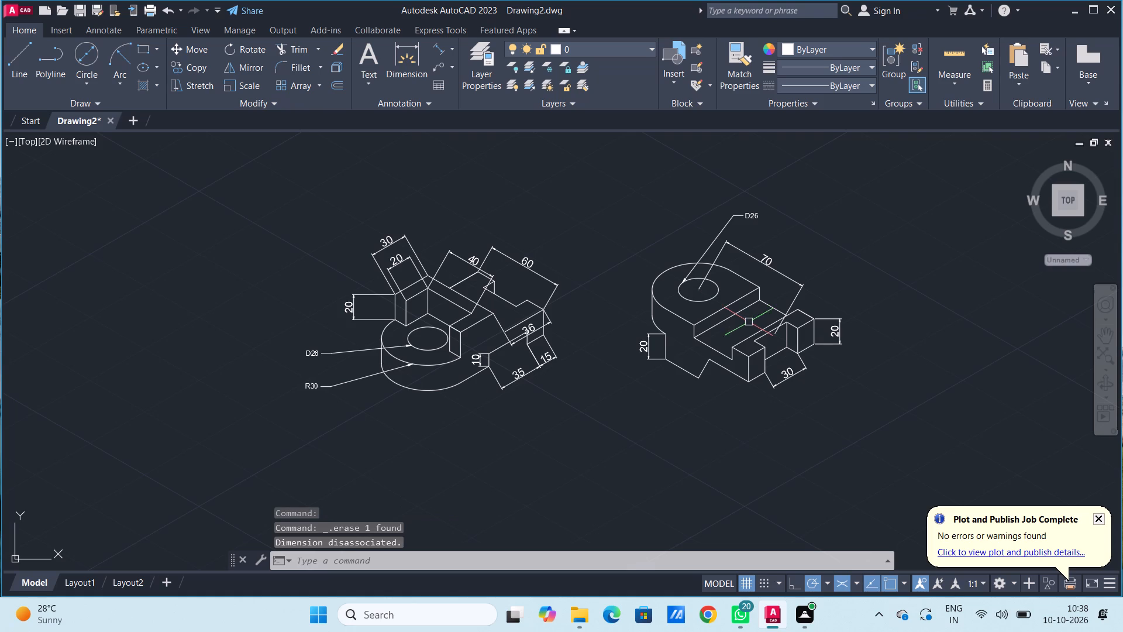
# Save the drawing in Documents as variant 11 bearing housing, in AutoCAD 2018 Drawing format.
pyautogui.scroll(-2, 676, 424)
pyautogui.scroll(1, 676, 424)
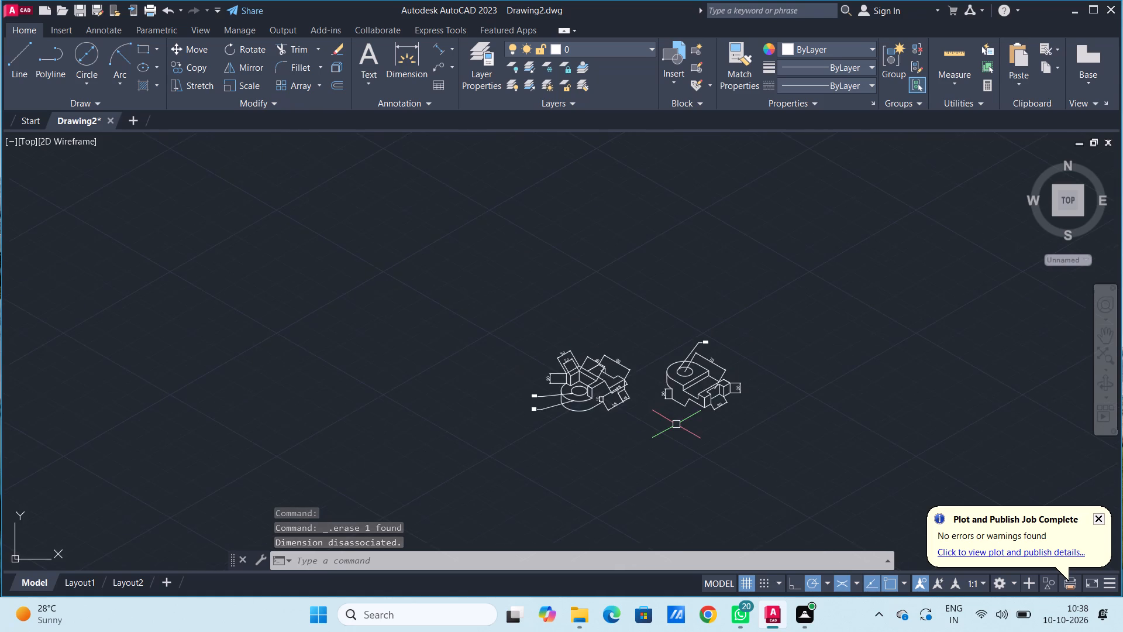
pyautogui.scroll(1, 676, 424)
pyautogui.moveTo(632, 420); pyautogui.dragTo(683, 372, button='middle')
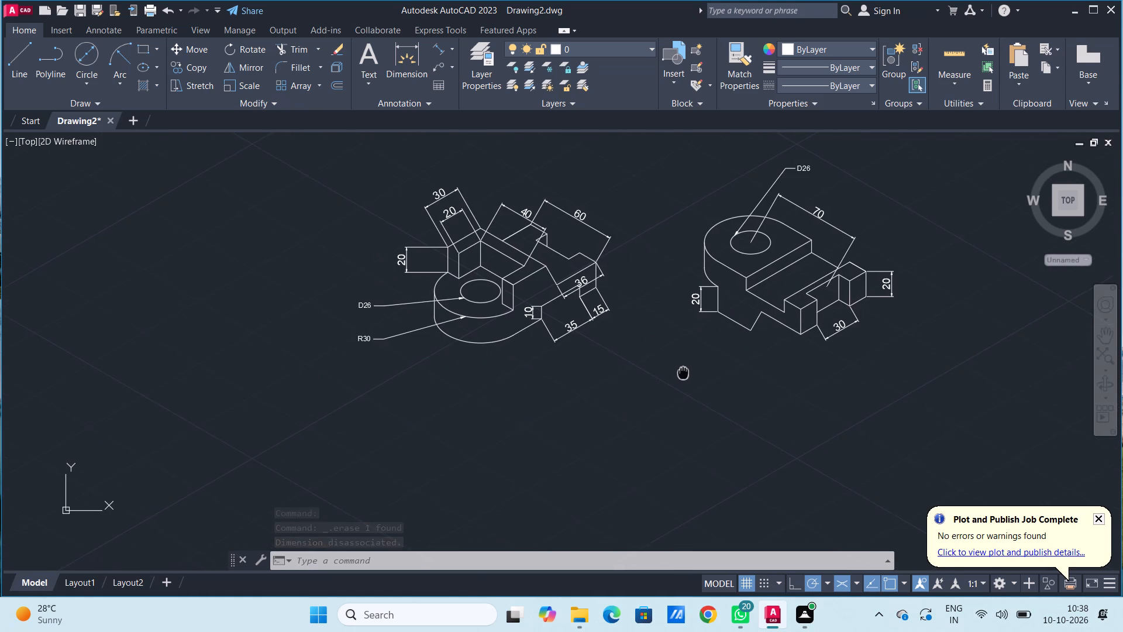
pyautogui.moveTo(683, 372); pyautogui.dragTo(651, 427, button='middle')
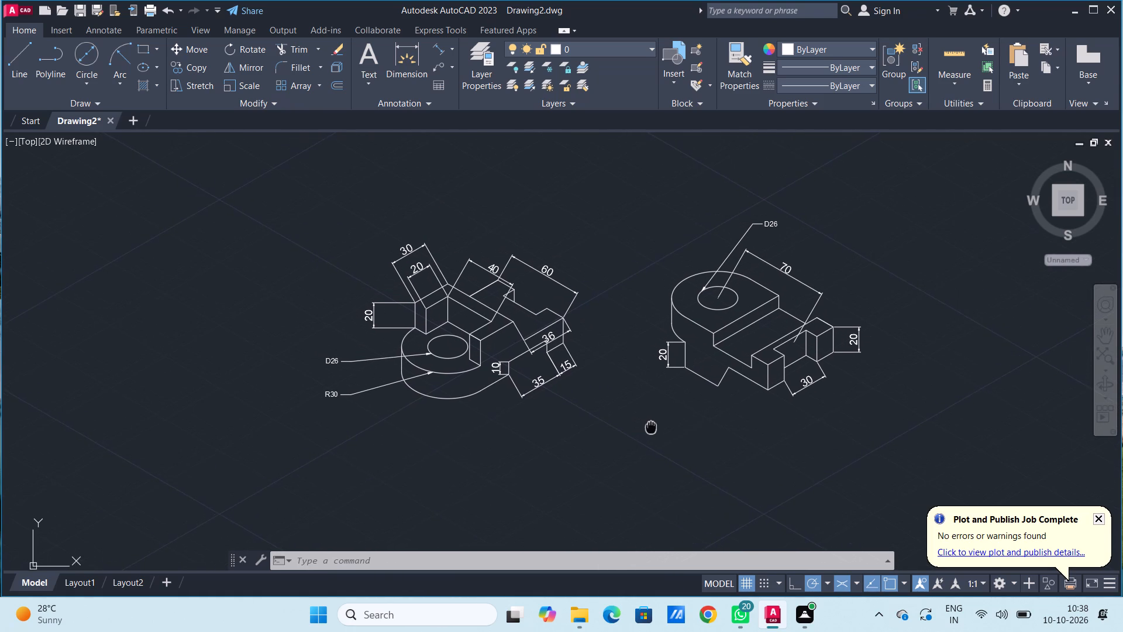
pyautogui.moveTo(651, 427); pyautogui.dragTo(653, 427, button='middle')
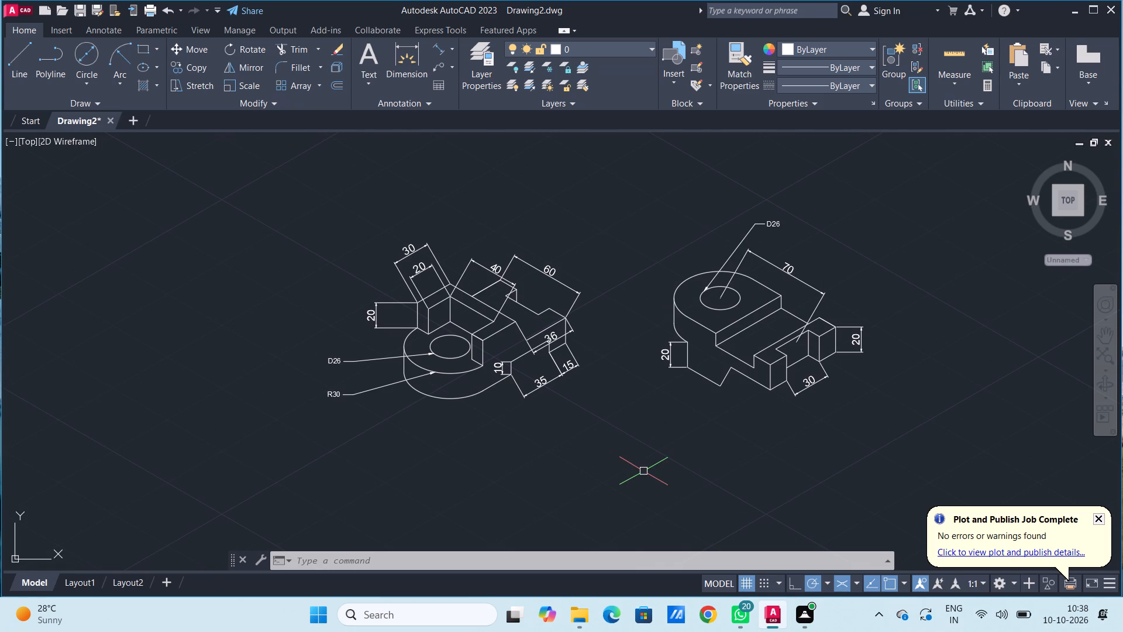
pyautogui.hotkey('ctrl', 's')
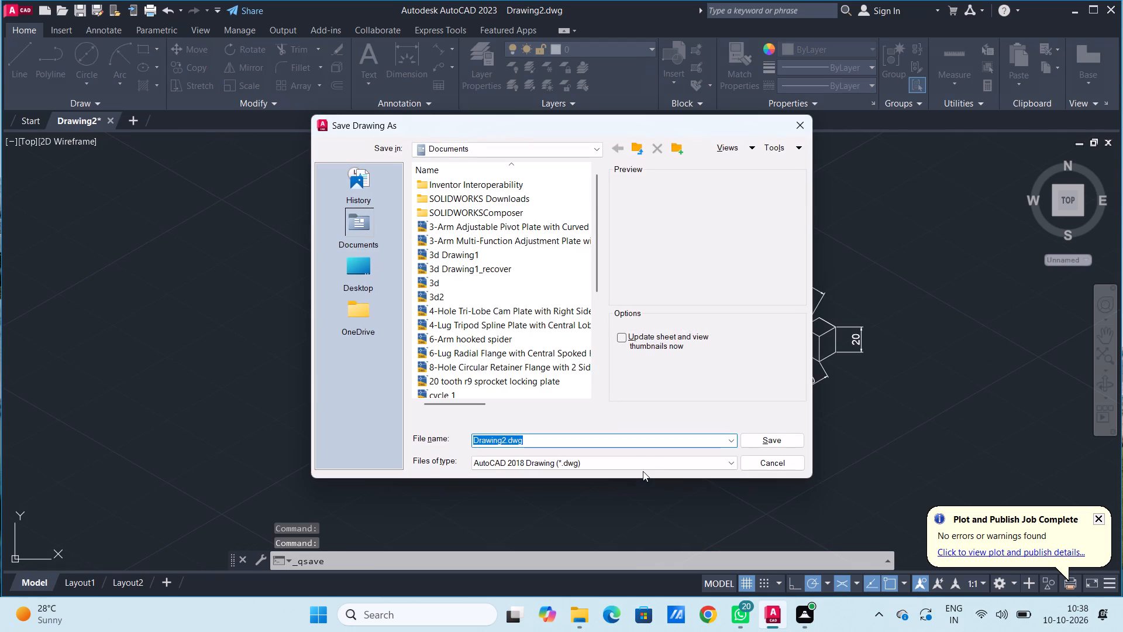
pyautogui.write('var')
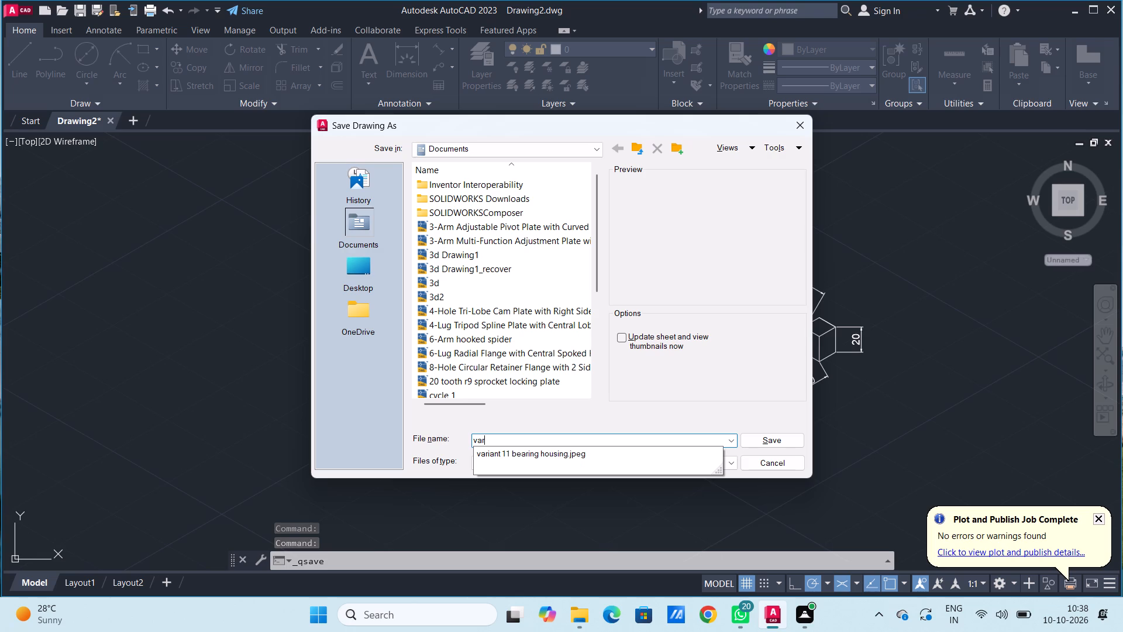
pyautogui.write('iant')
pyautogui.press('space')
pyautogui.write('11 bearing housing')
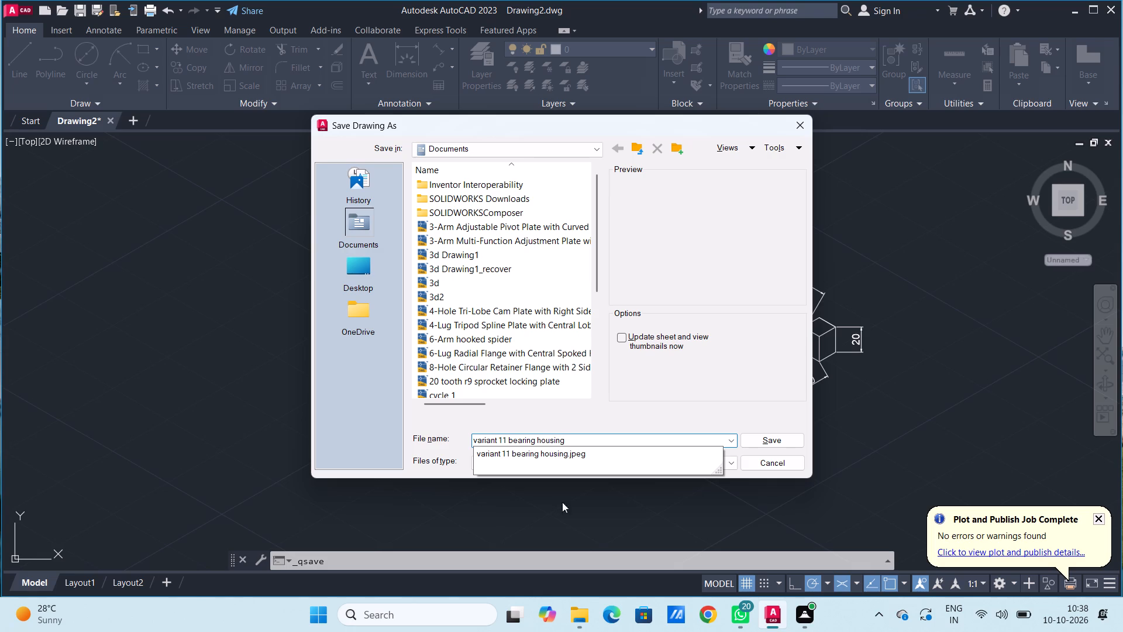
pyautogui.click(788, 438)
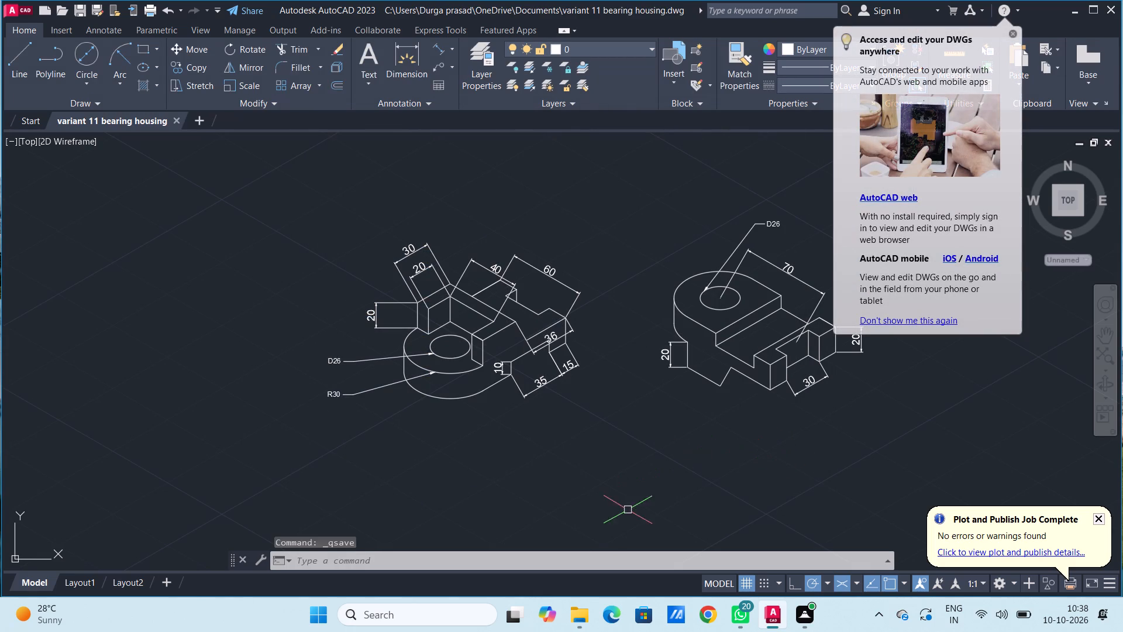
# Turn off log file recording with LOGFILEOFF.
pyautogui.click(622, 557)
pyautogui.write('log')
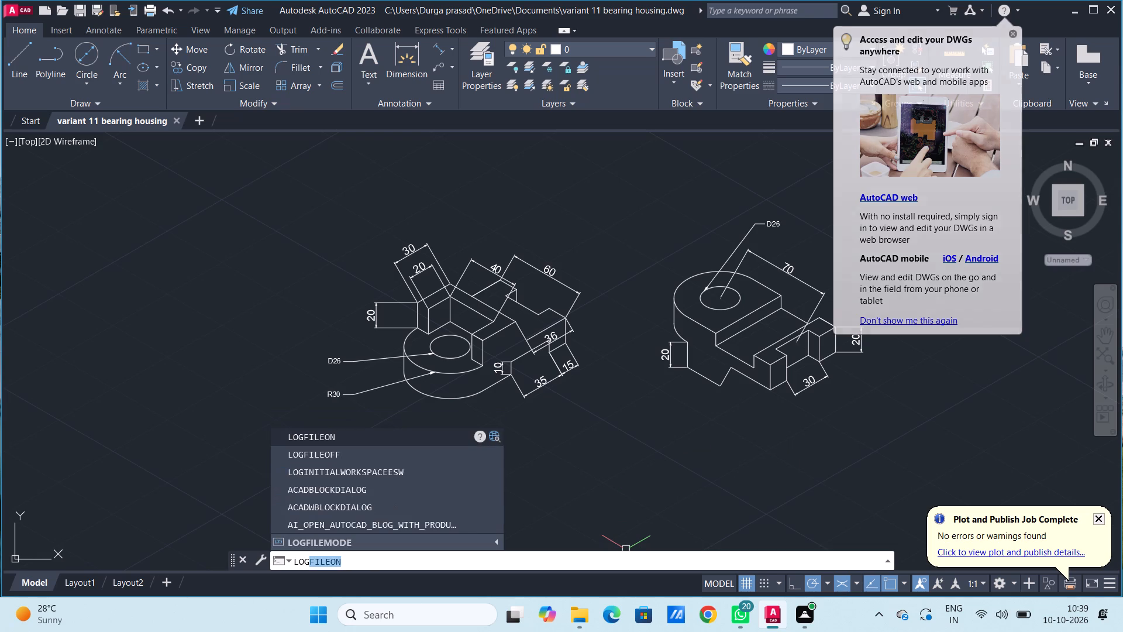
pyautogui.click(362, 454)
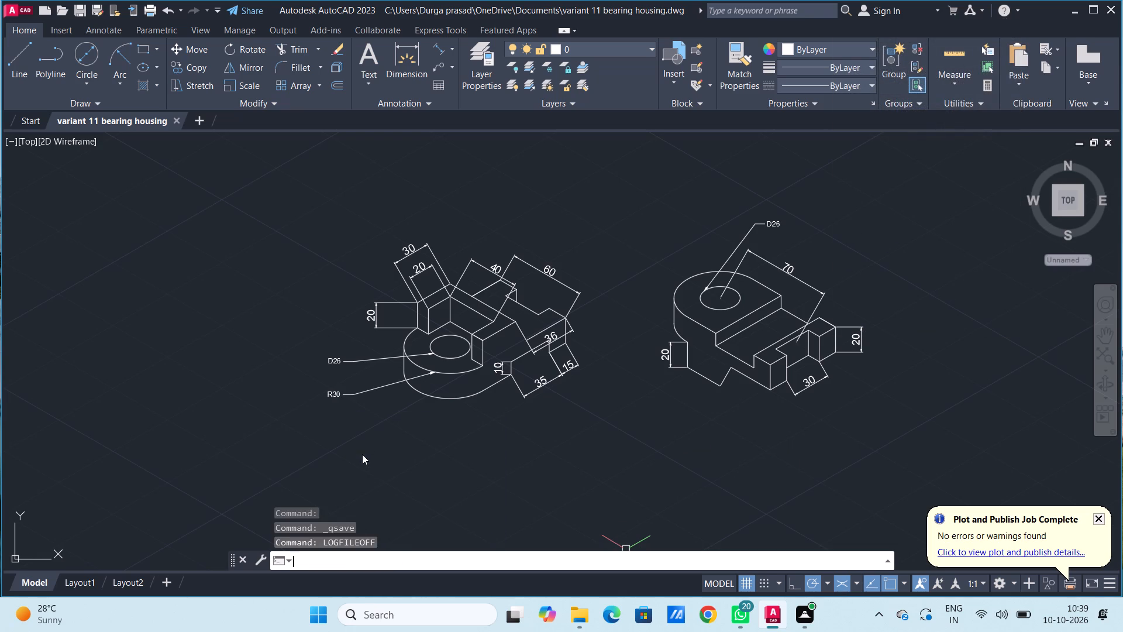
# Set up a plot with DWG To PDF.pc3 on ISO expand A4 (297.00 x 210.00 MM) paper, in landscape and centred.
pyautogui.click(466, 562)
pyautogui.write('plot')
pyautogui.press('Return')
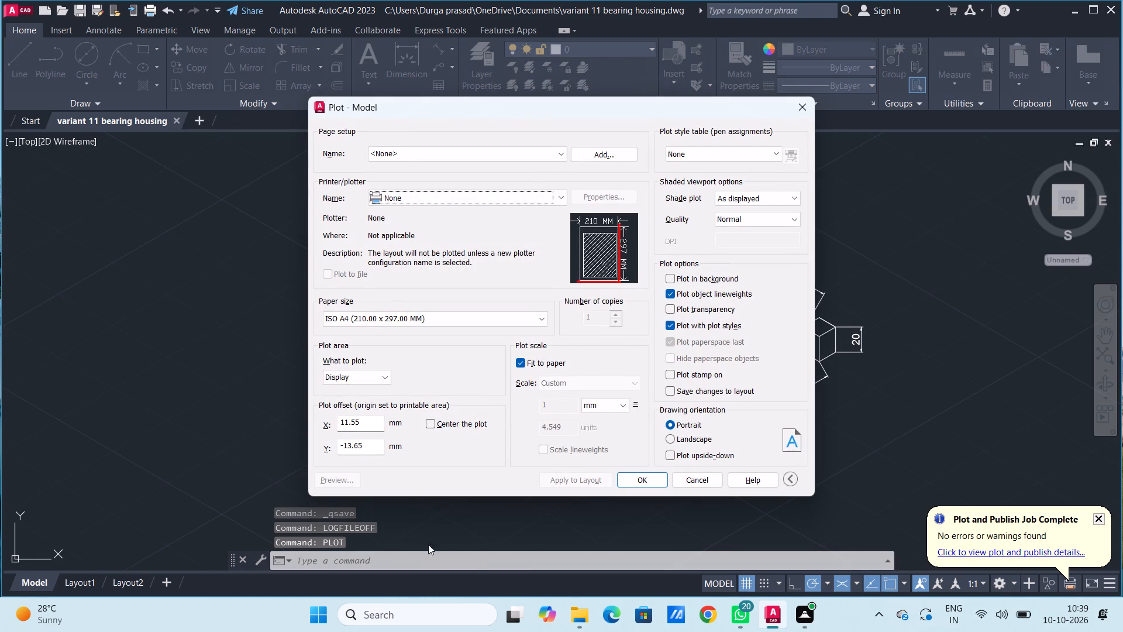
pyautogui.click(455, 194)
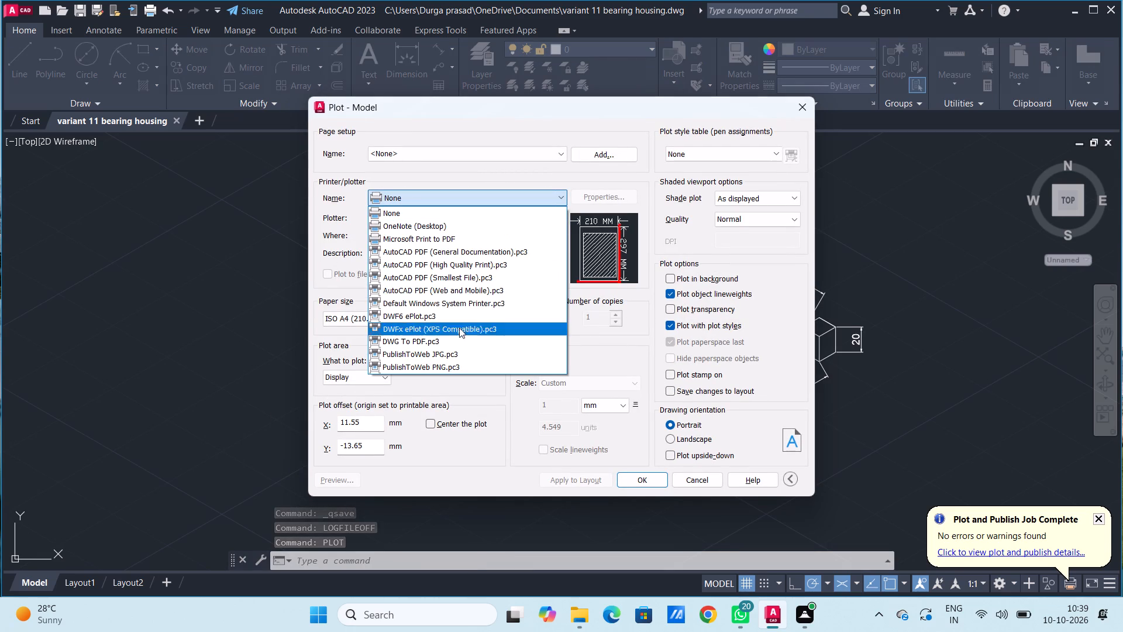
pyautogui.click(469, 345)
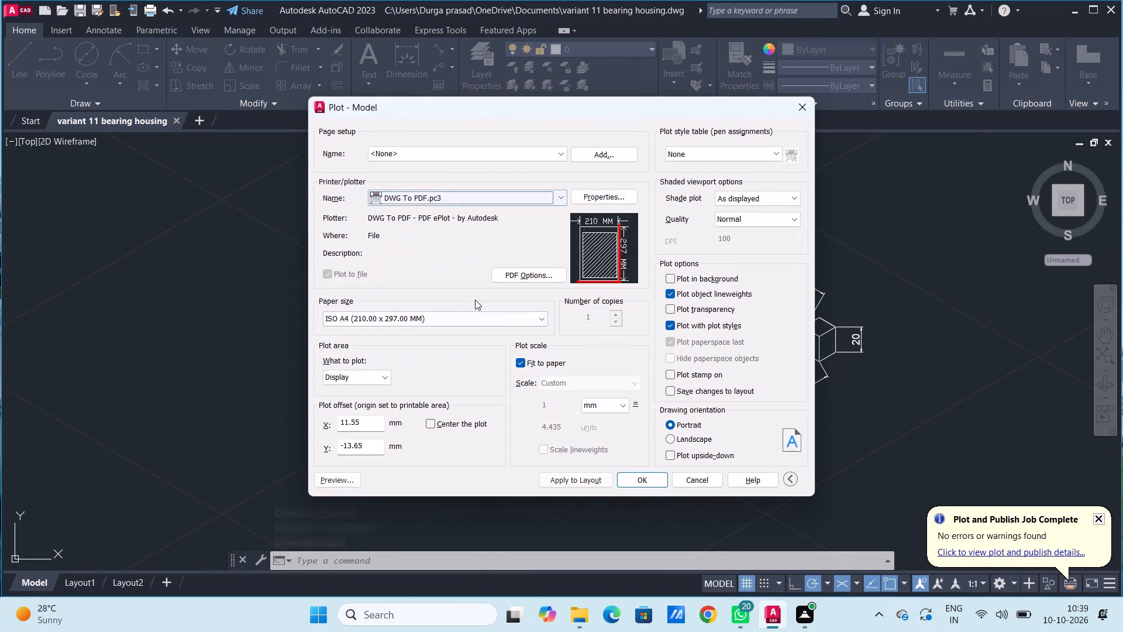
pyautogui.click(474, 320)
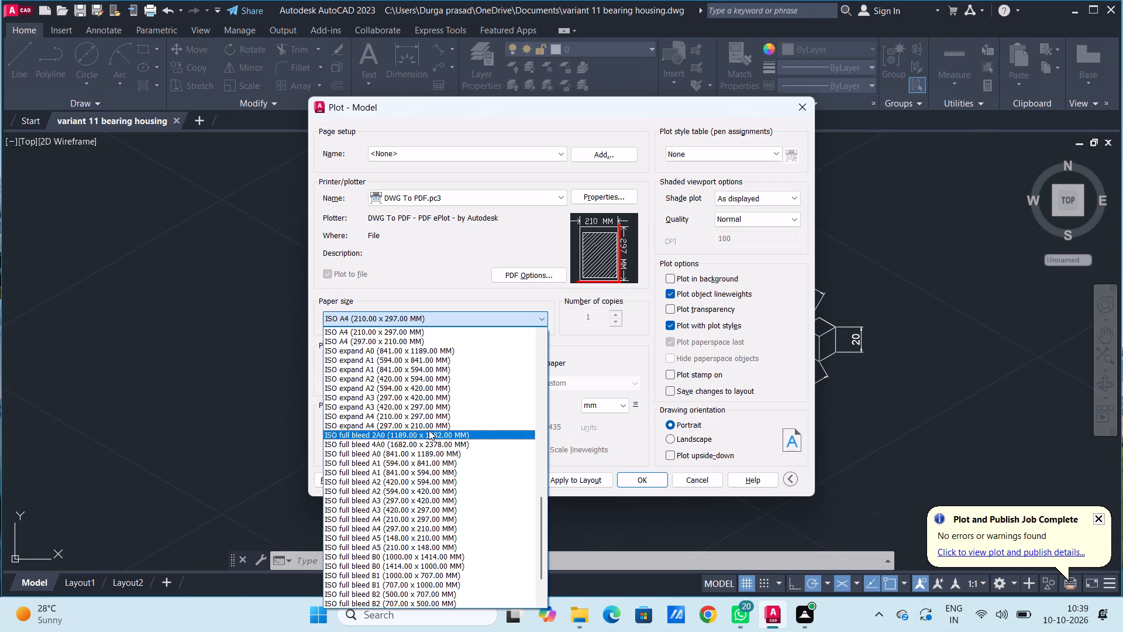
pyautogui.click(423, 427)
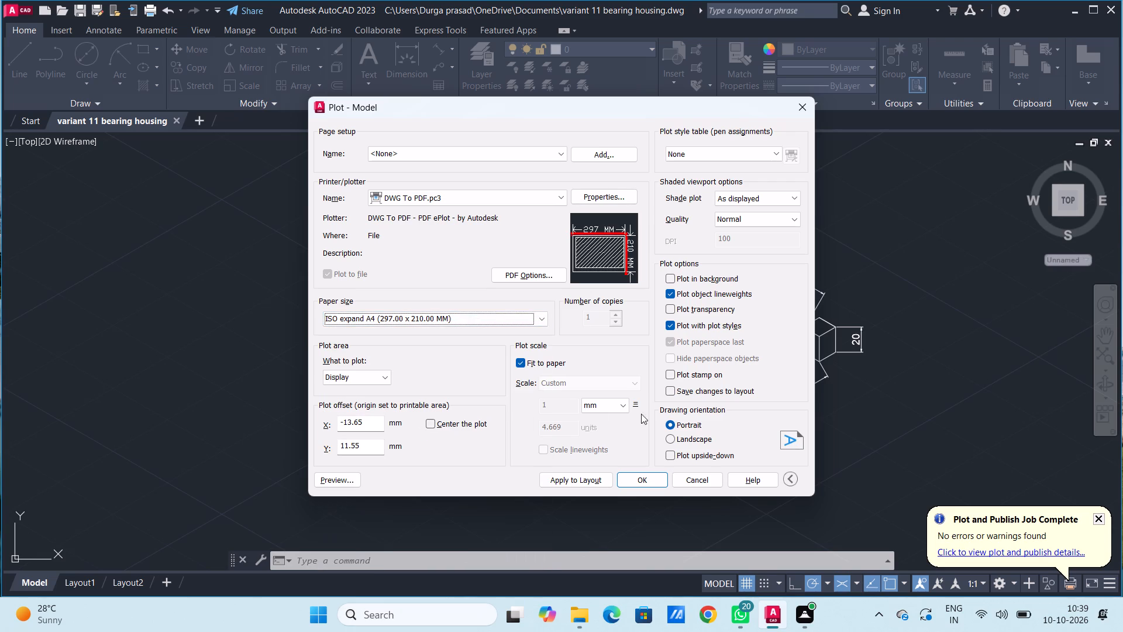
pyautogui.click(670, 438)
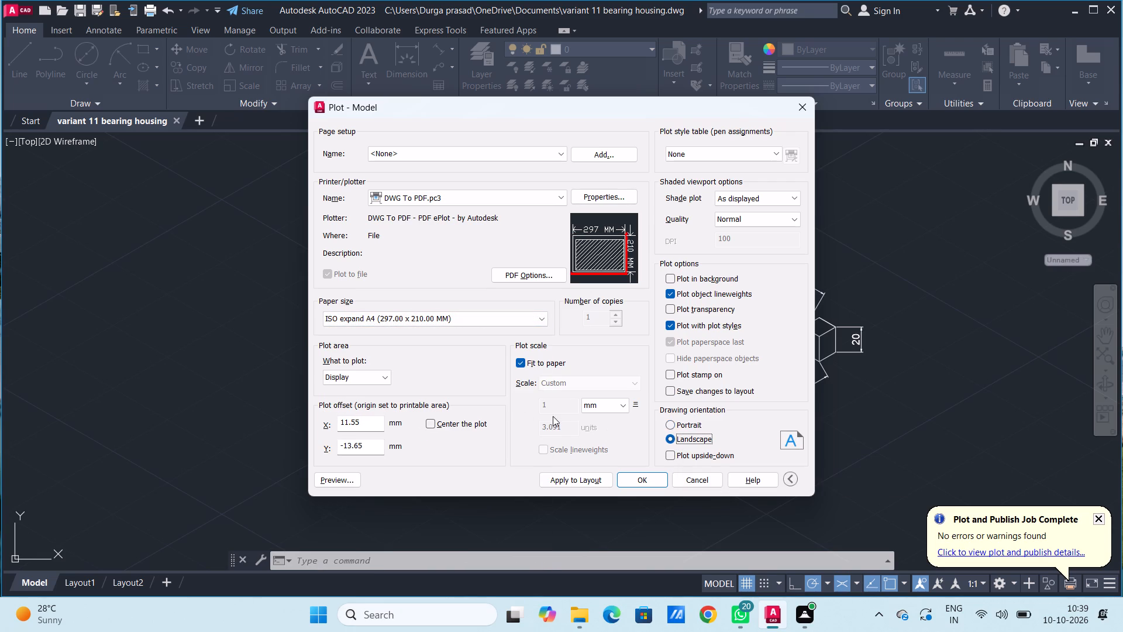
pyautogui.click(432, 427)
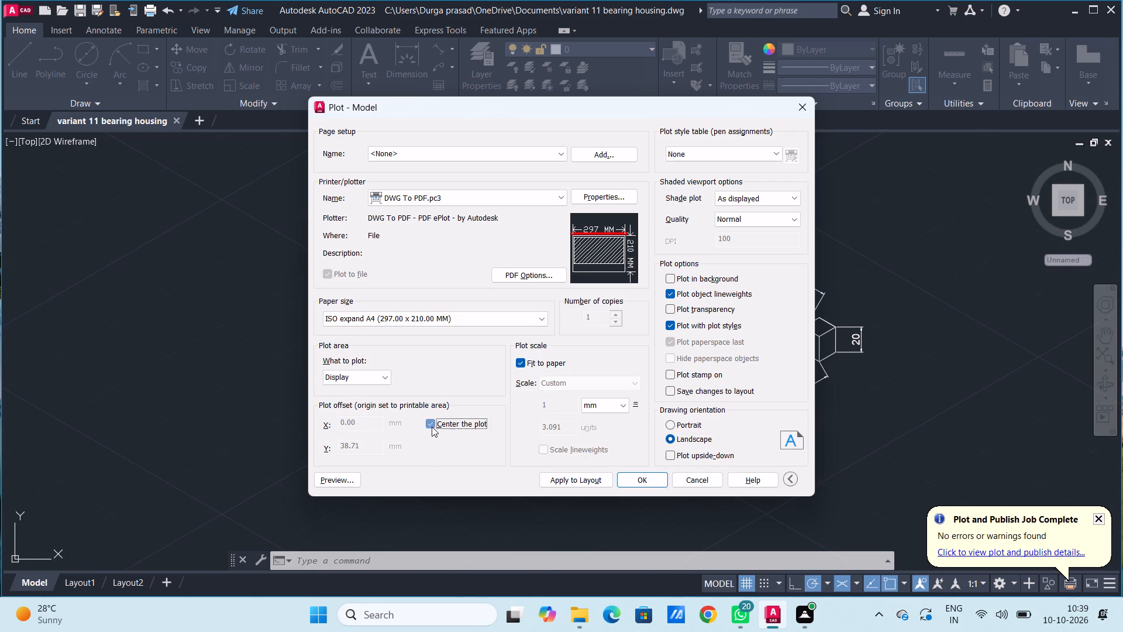
# Set the plot area to a window enclosing both isometric views with all their dimensions and leader labels.
pyautogui.click(362, 378)
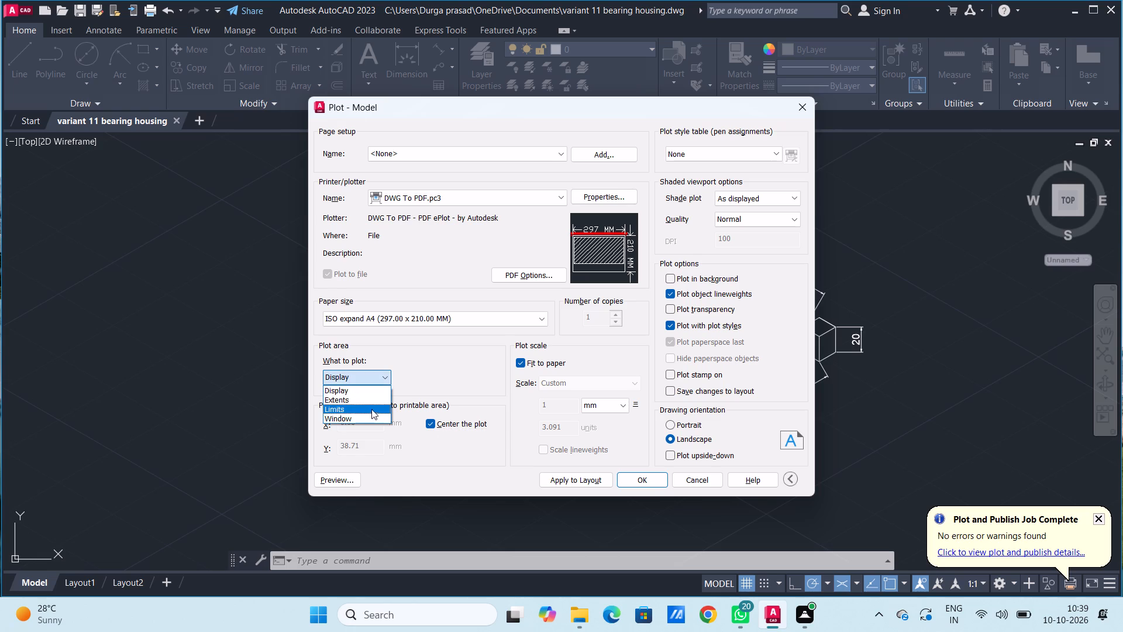
pyautogui.click(369, 415)
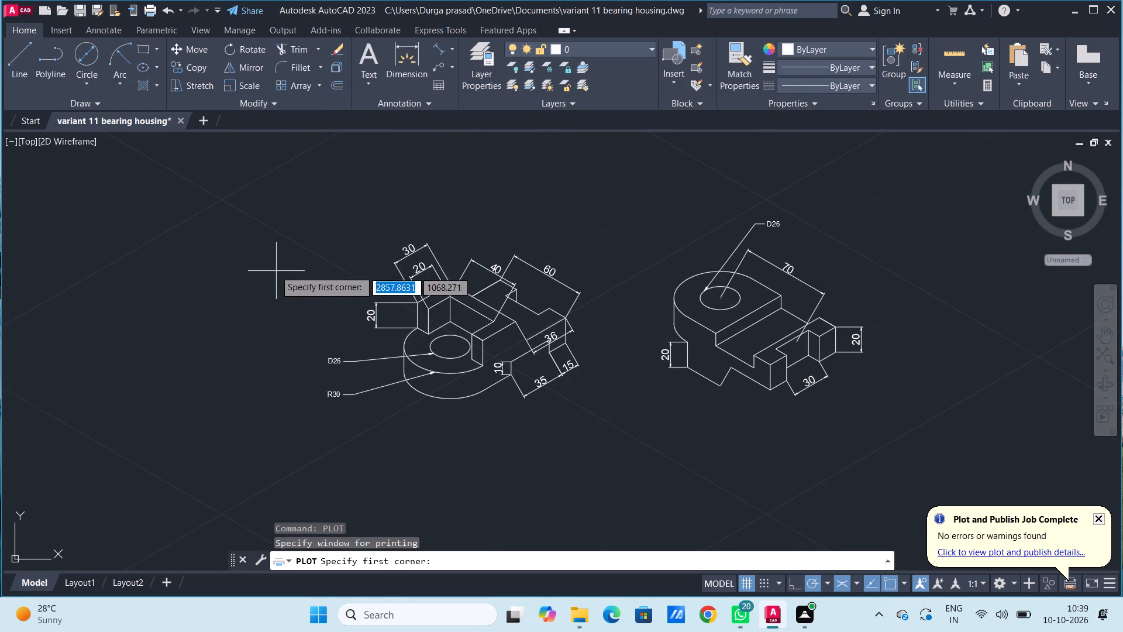
pyautogui.click(264, 191)
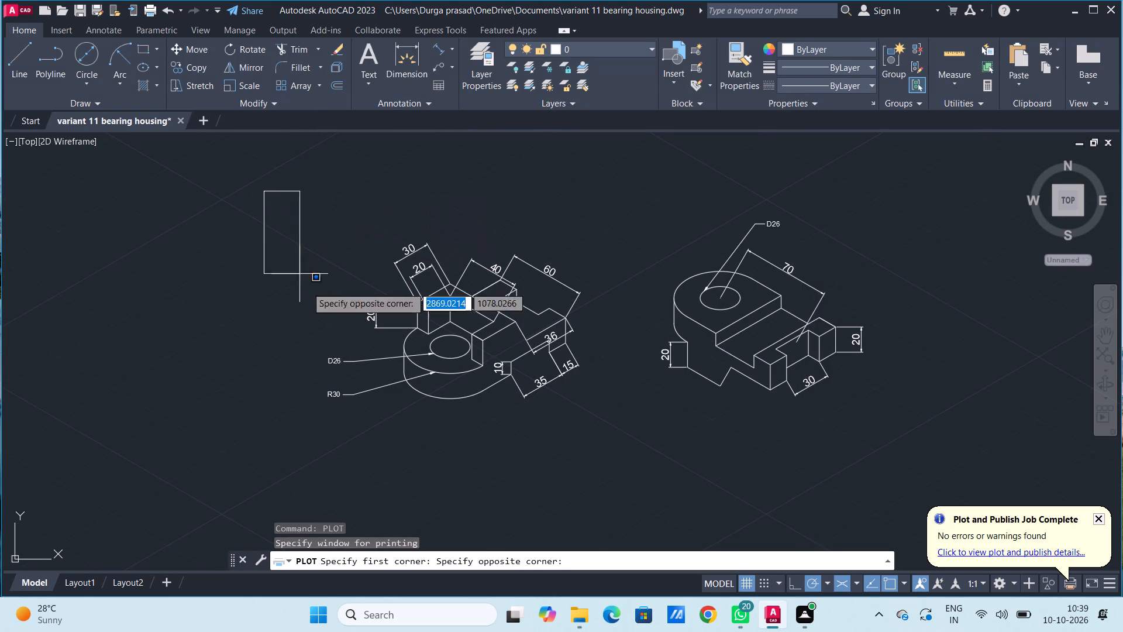
pyautogui.click(946, 477)
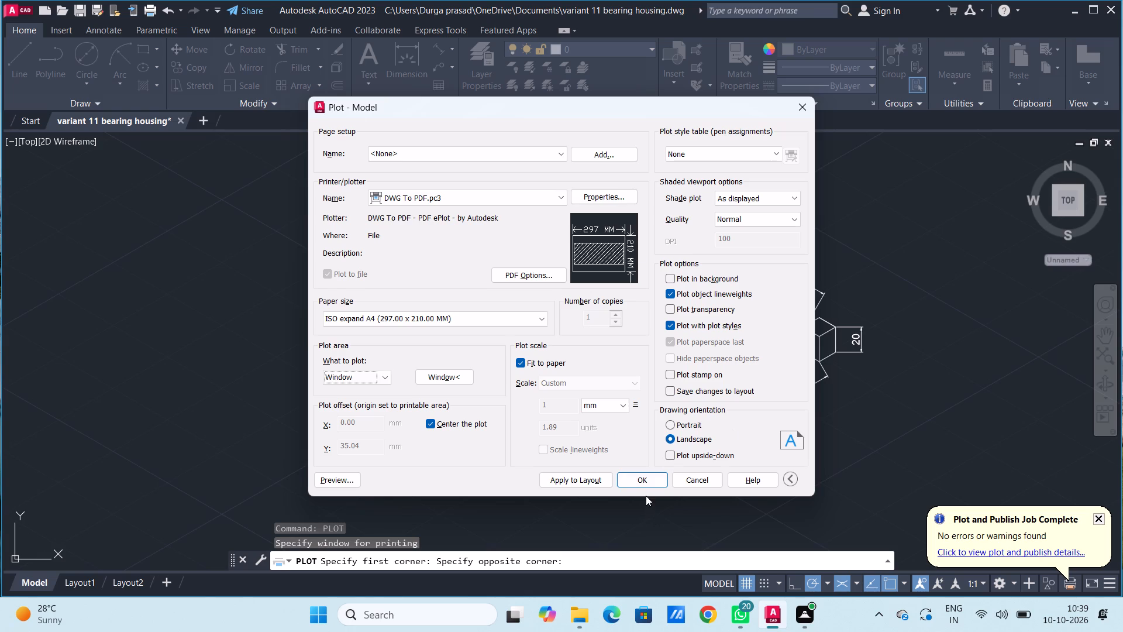
# Plot the drawing to a PDF file in Documents, keeping the proposed file name.
pyautogui.click(640, 482)
pyautogui.click(773, 437)
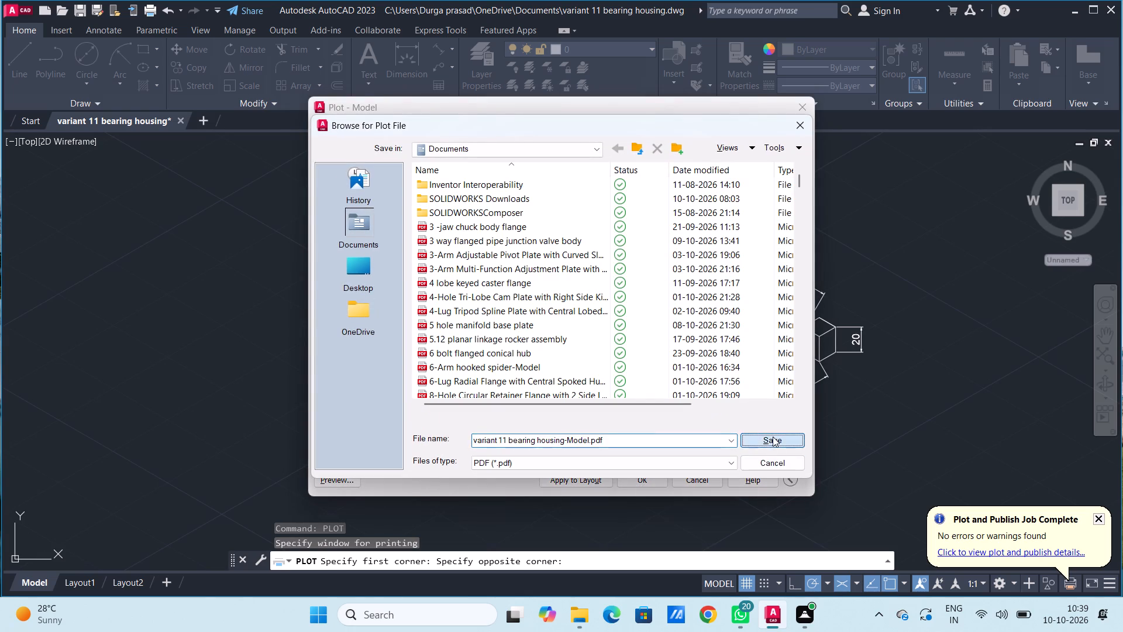